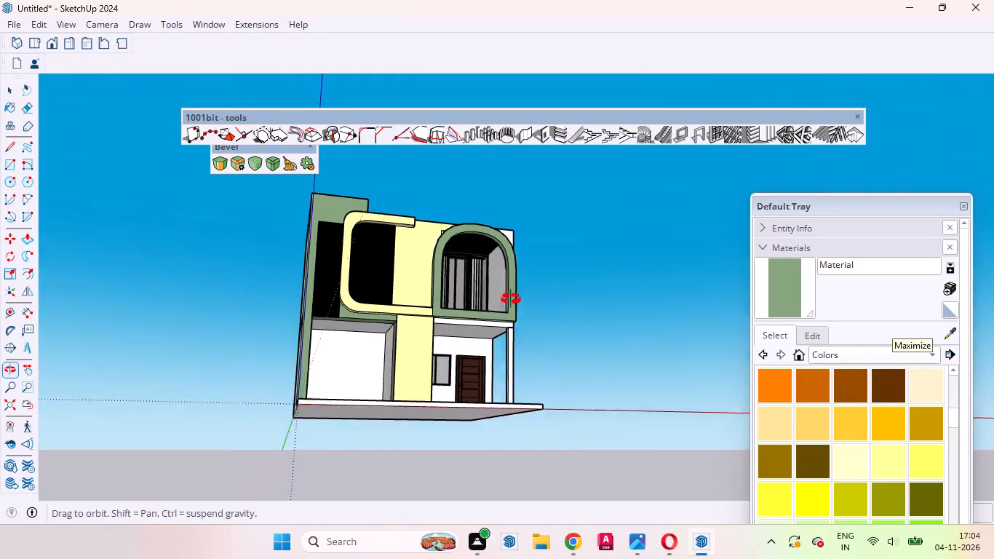
Load the brown and cream tied-back curtain model from 3D Warehouse's curtains results and place it on the floor slab's front edge.
scroll(317, 362, up, 4)
middle_drag(341, 326, 319, 324)
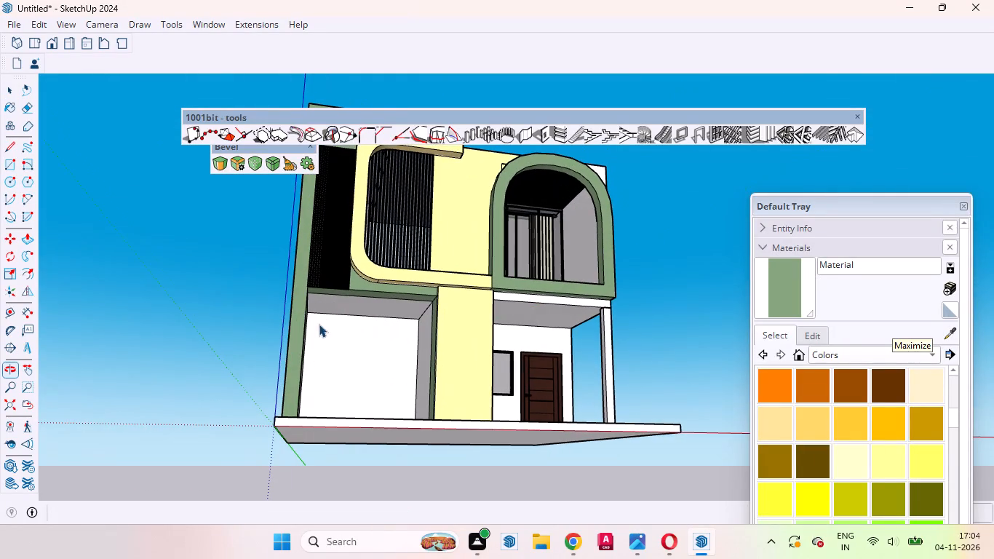
click(217, 23)
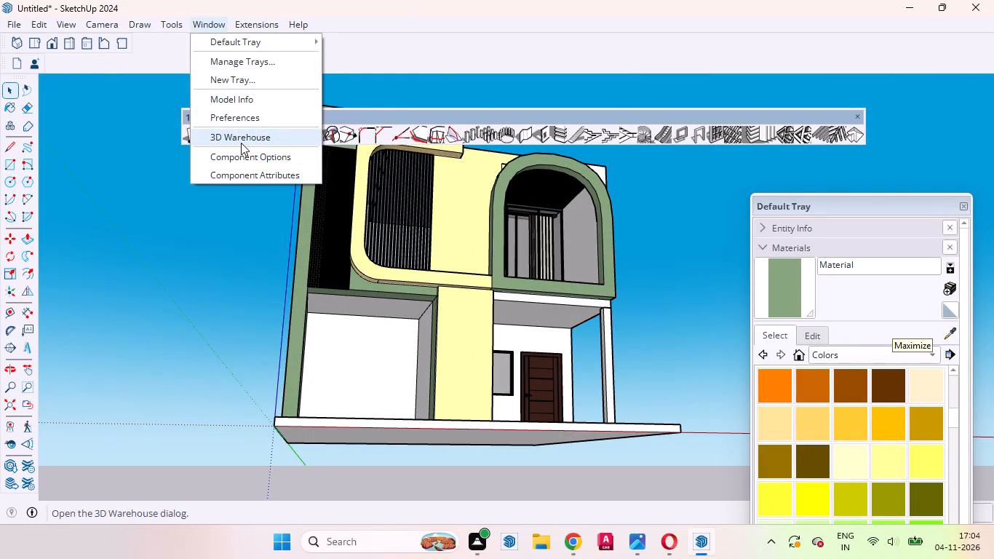
click(241, 143)
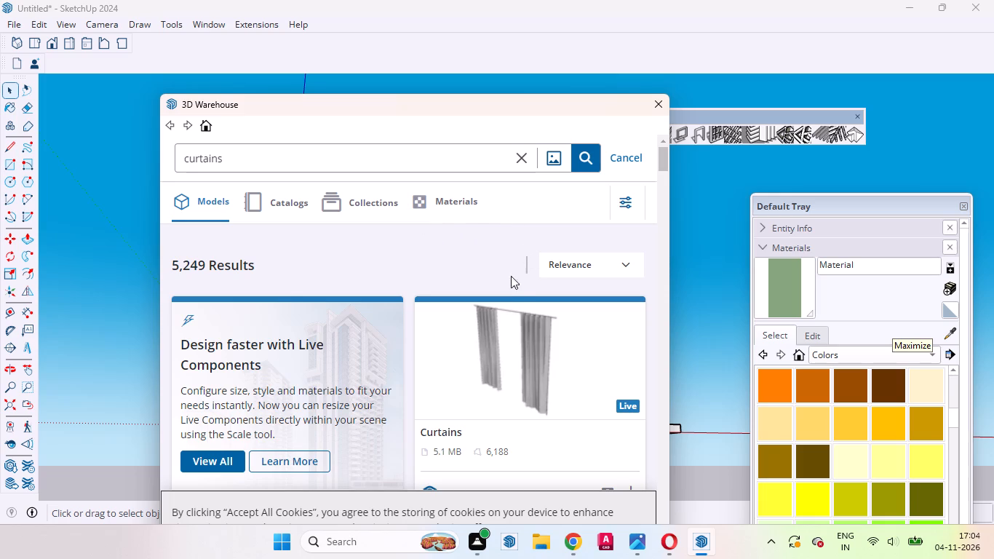
scroll(509, 293, down, 3)
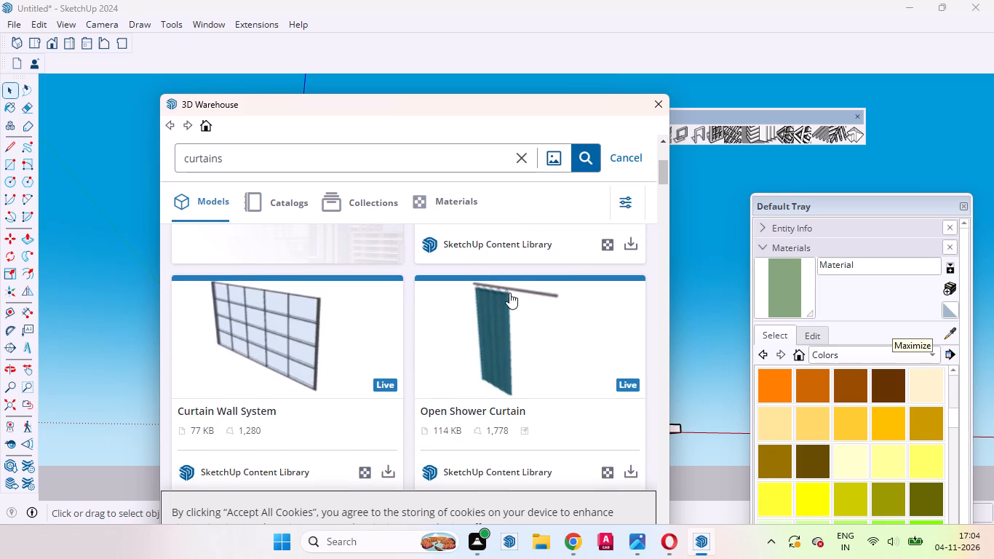
scroll(509, 293, down, 4)
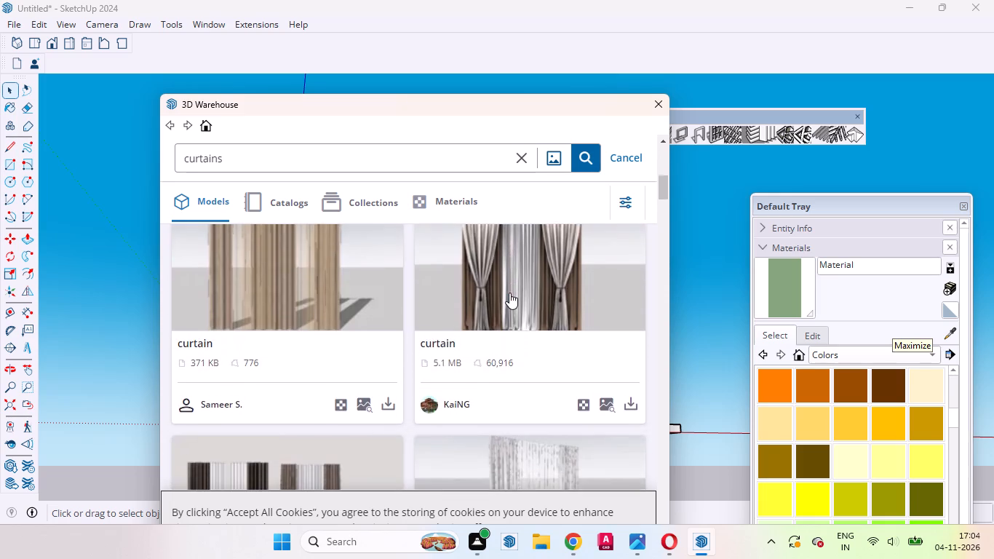
scroll(509, 293, down, 1)
scroll(509, 293, up, 1)
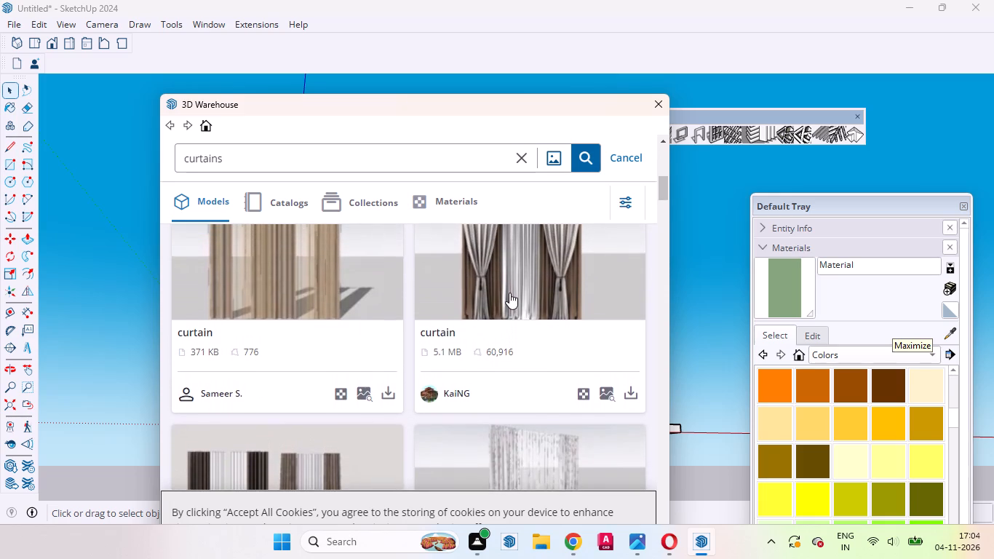
scroll(509, 293, up, 1)
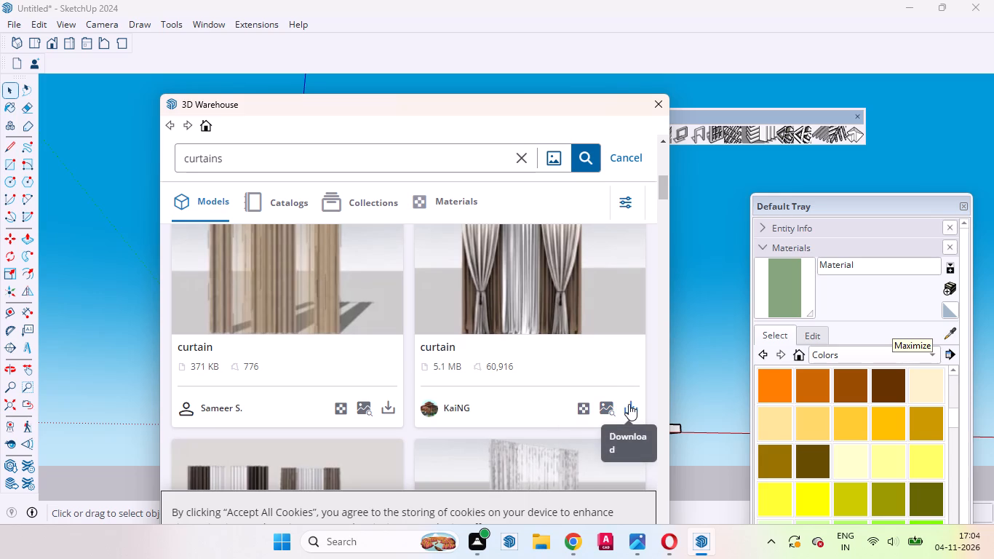
click(629, 404)
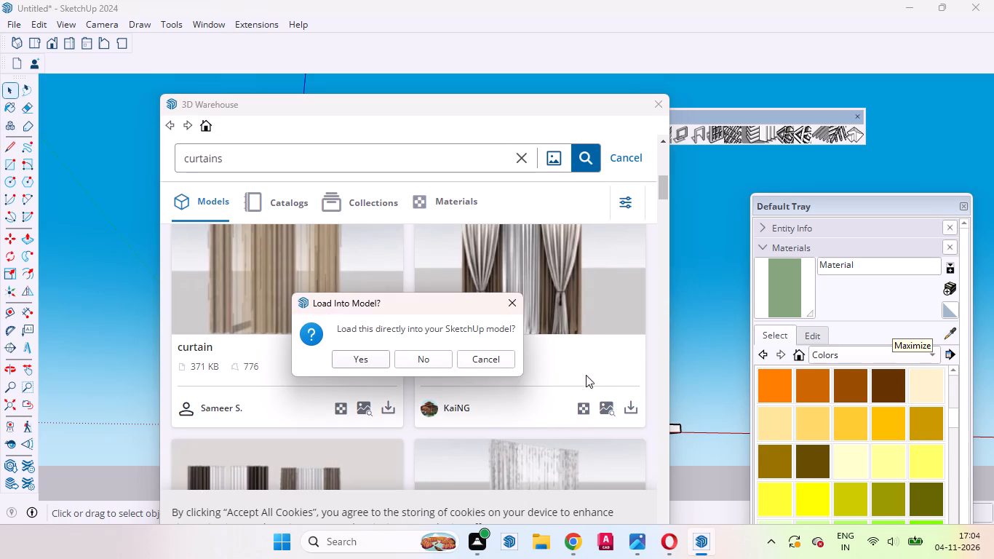
click(367, 363)
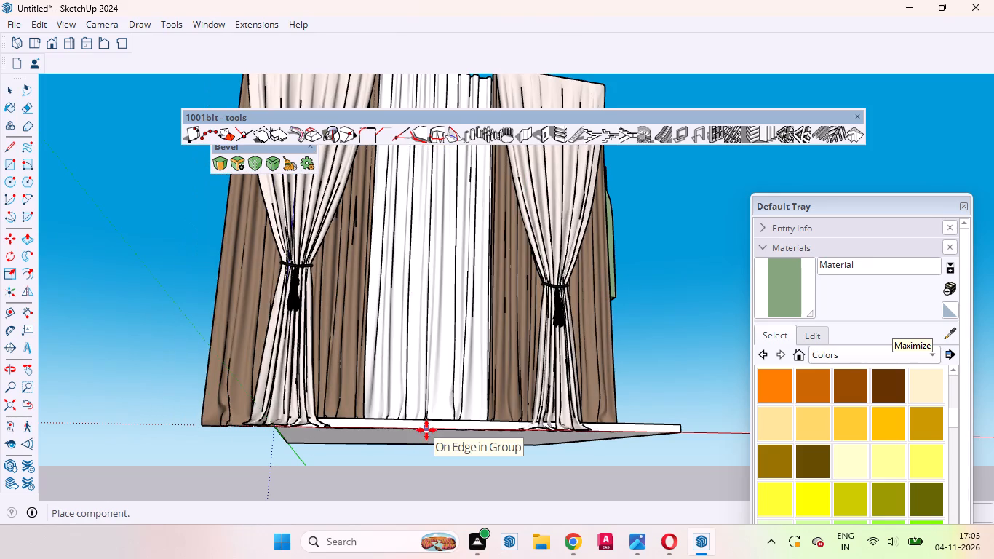
click(434, 421)
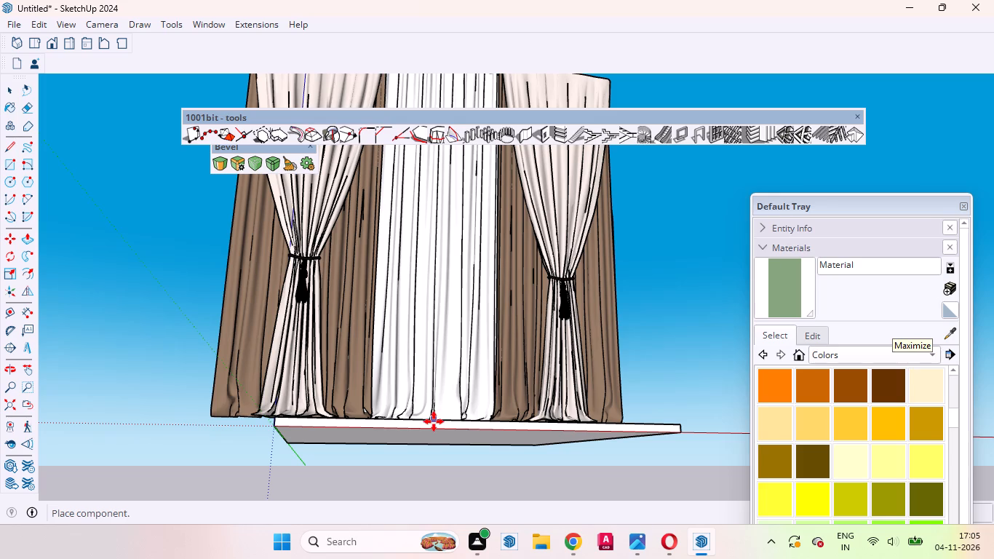
Scale the placed curtain down uniformly from its upper corner to roughly a third of its size.
key(space)
click(434, 303)
key(s)
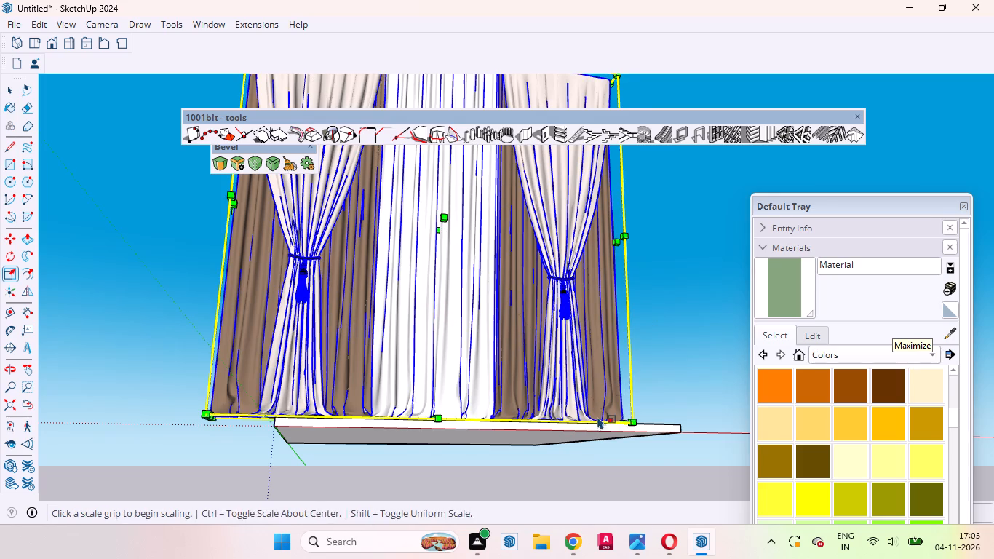
middle_drag(599, 422, 648, 531)
scroll(648, 531, up, 1)
scroll(636, 518, down, 18)
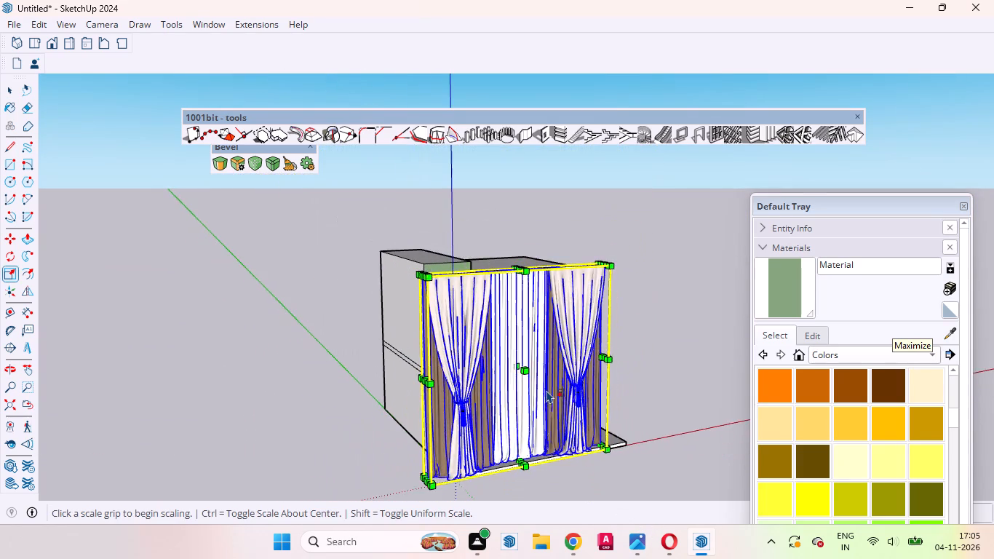
middle_drag(585, 423, 549, 500)
scroll(536, 487, up, 1)
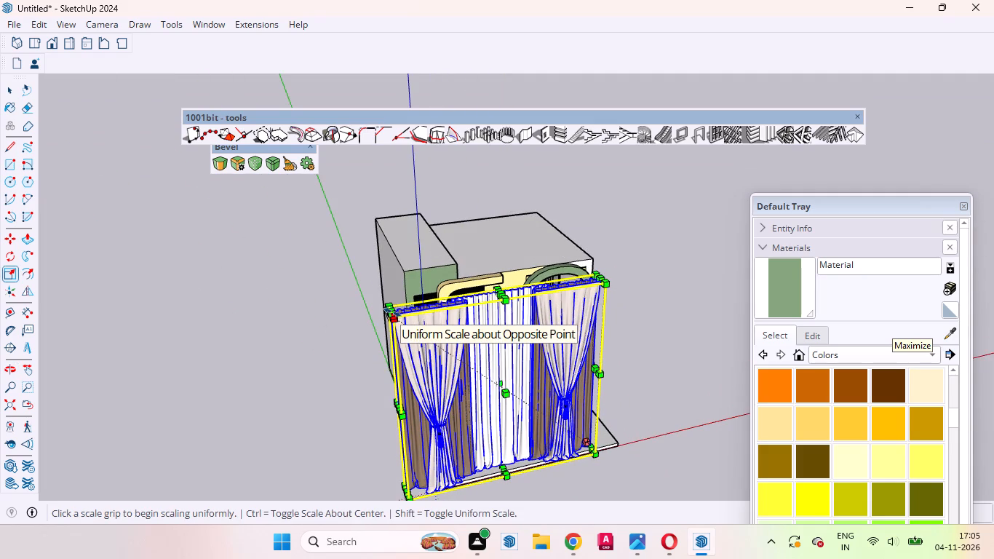
drag(392, 312, 528, 445)
key(space)
click(648, 413)
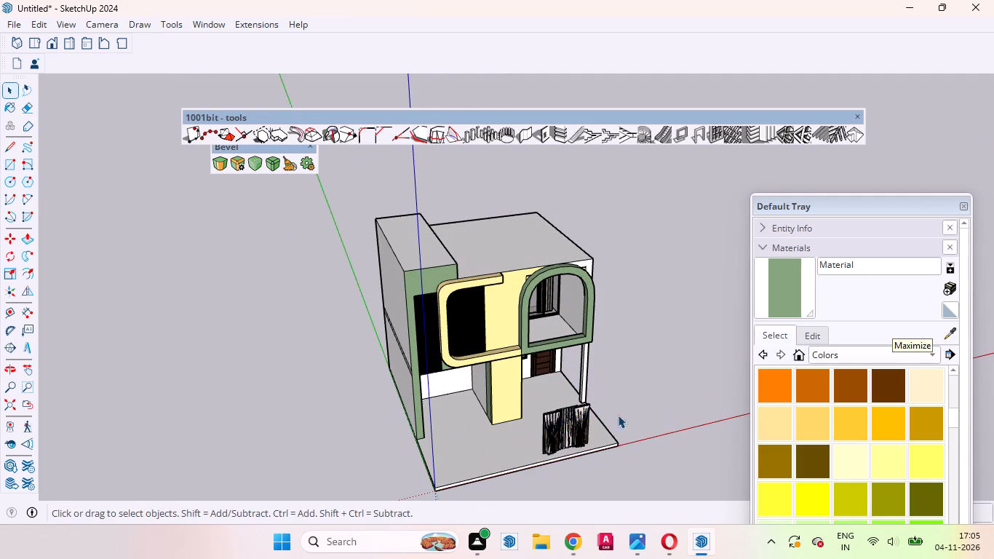
Move the curtain by its top corner to the upper corner of the ground-floor opening beside the yellow column.
scroll(585, 409, up, 5)
middle_drag(557, 452, 377, 449)
scroll(386, 437, up, 8)
middle_drag(460, 445, 400, 445)
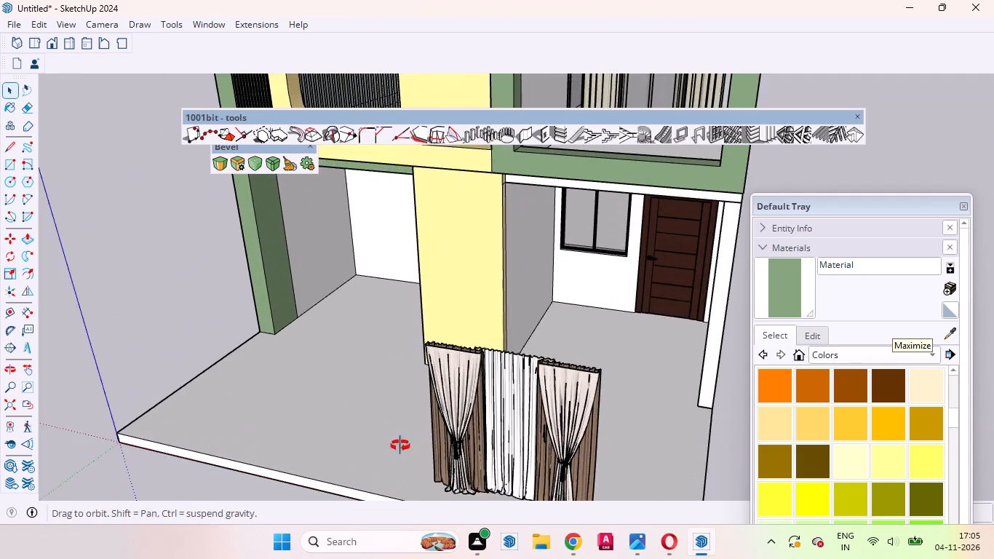
middle_drag(400, 445, 372, 445)
click(346, 377)
click(380, 368)
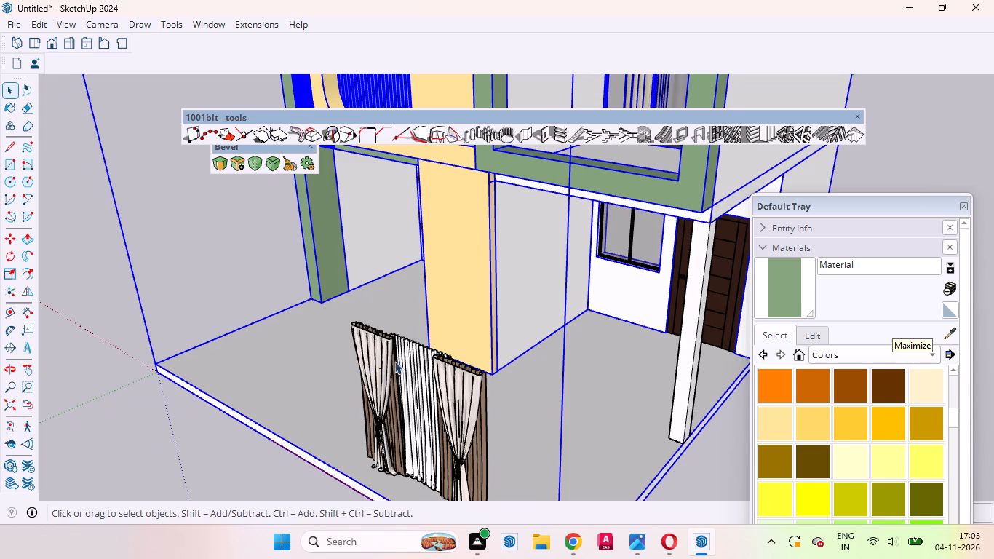
key(m)
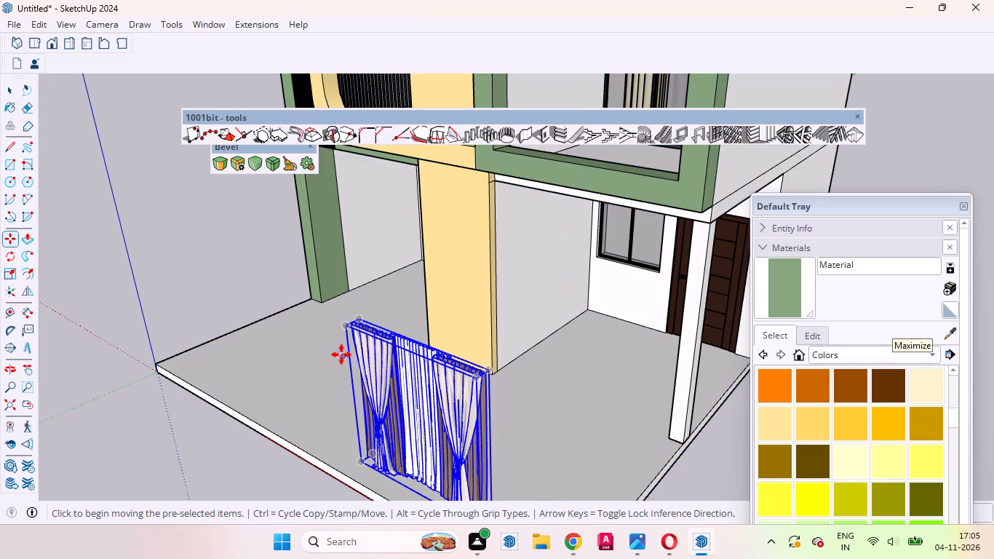
click(343, 325)
scroll(368, 186, up, 5)
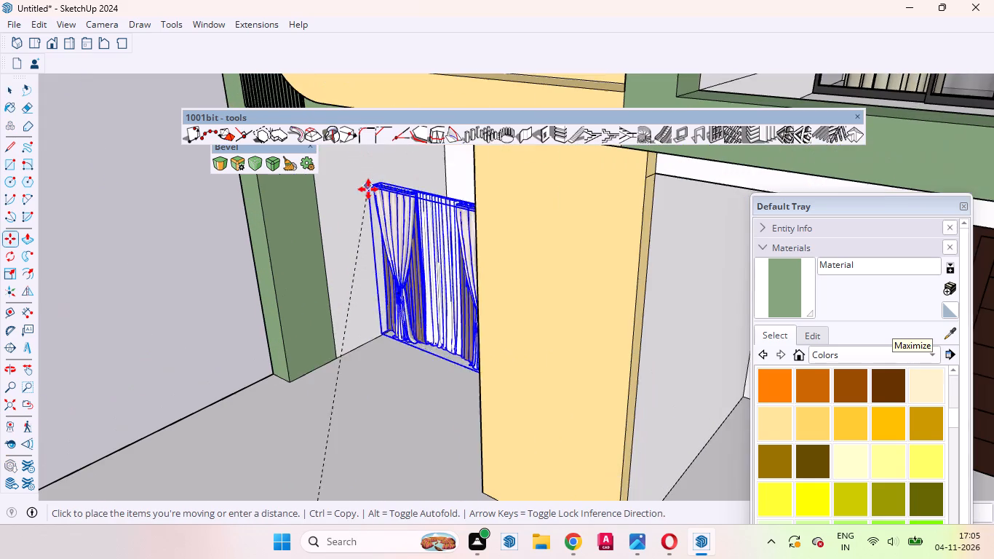
middle_drag(365, 210, 397, 150)
scroll(406, 208, down, 15)
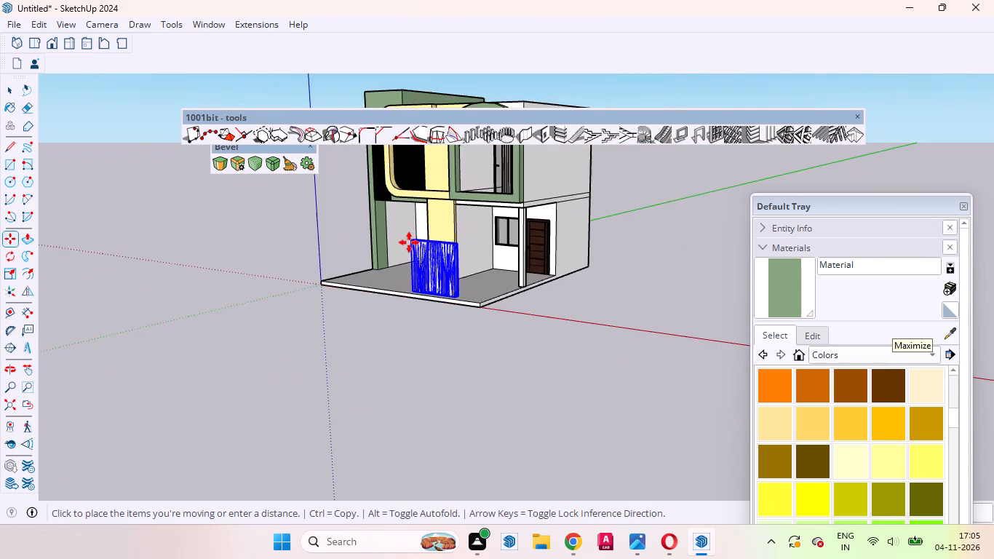
middle_drag(405, 234, 423, 138)
scroll(381, 226, up, 16)
scroll(389, 221, down, 1)
scroll(389, 221, up, 3)
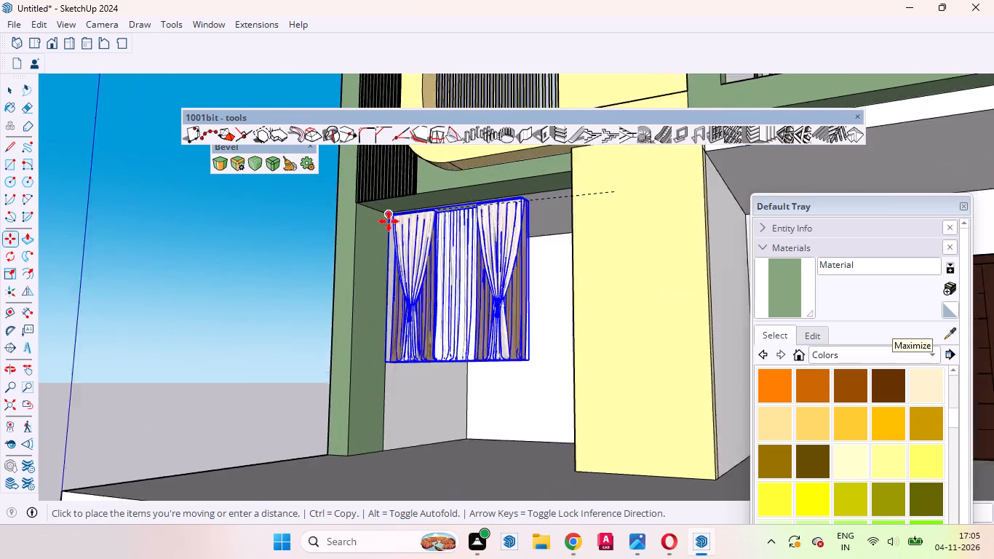
scroll(389, 221, up, 10)
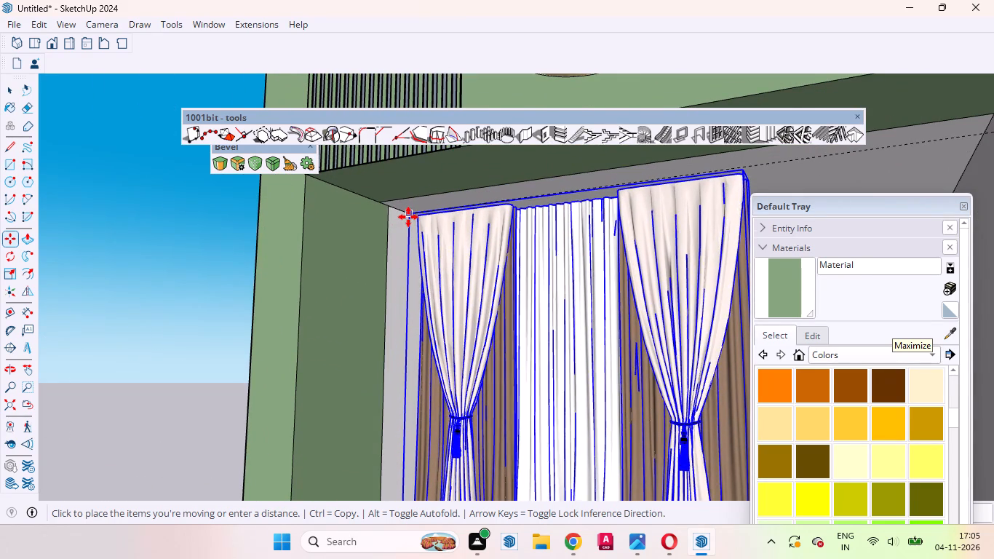
click(416, 221)
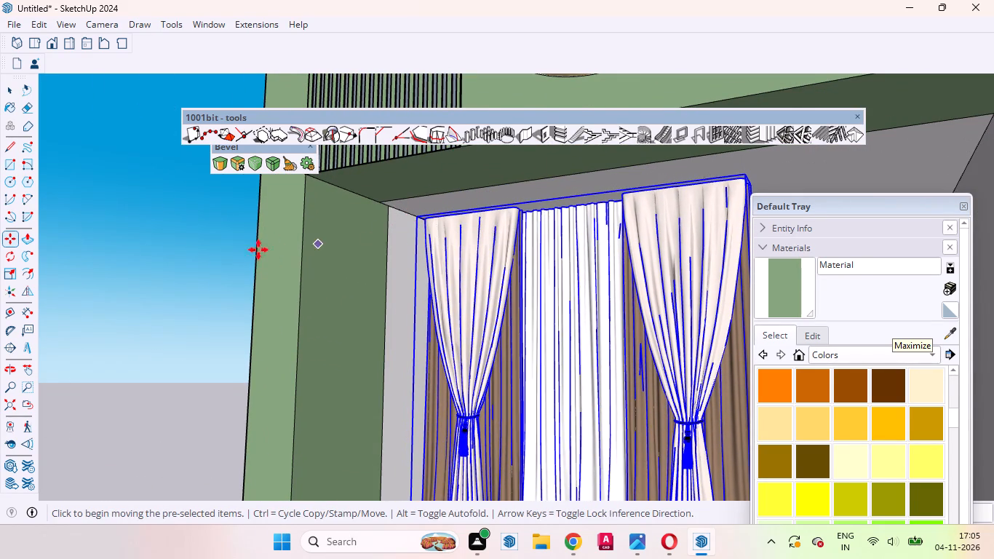
key(space)
Stretch the curtain's width to span the ground-floor opening up to the side wall by the yellow column.
middle_drag(309, 313, 362, 321)
scroll(274, 306, down, 3)
scroll(271, 302, up, 1)
scroll(269, 300, down, 6)
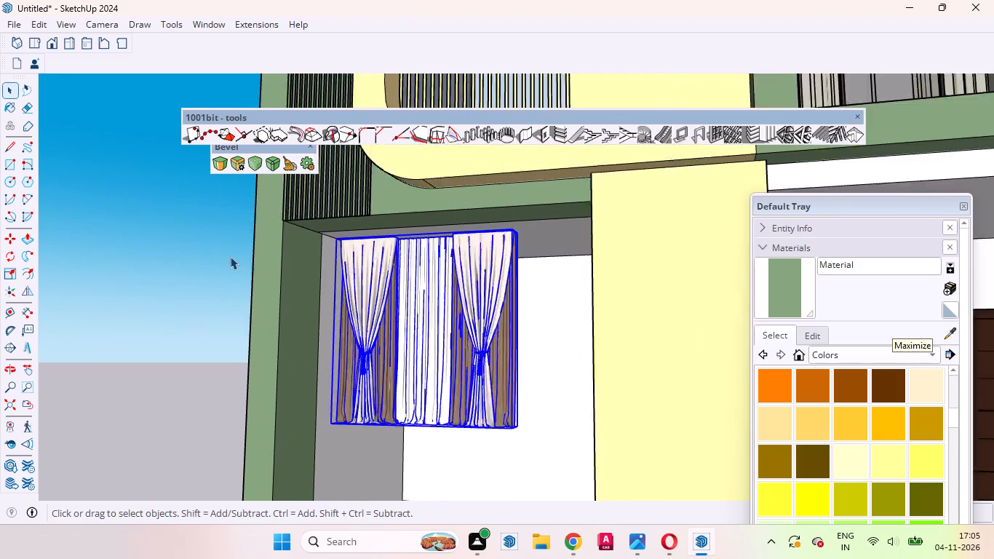
scroll(230, 256, down, 1)
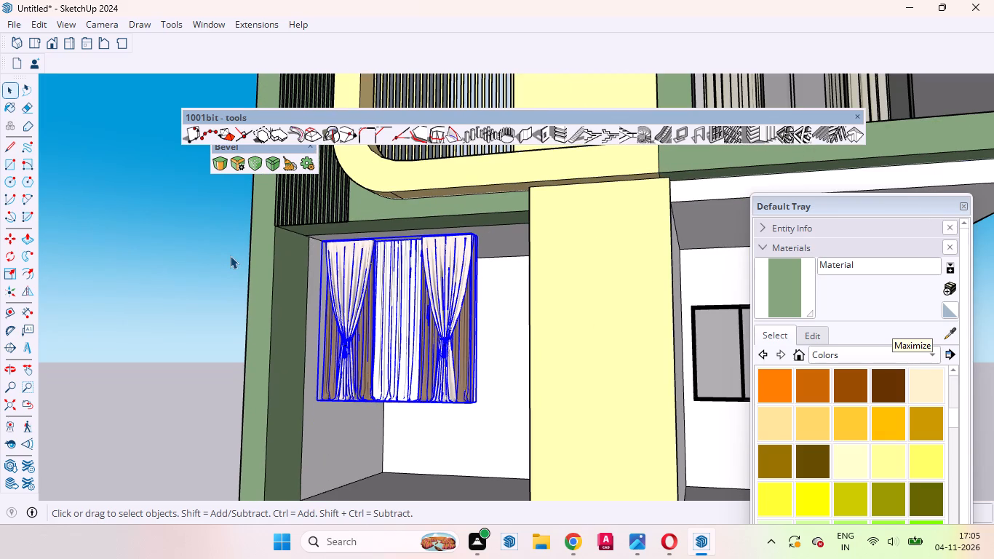
middle_drag(485, 342, 600, 381)
scroll(600, 381, up, 1)
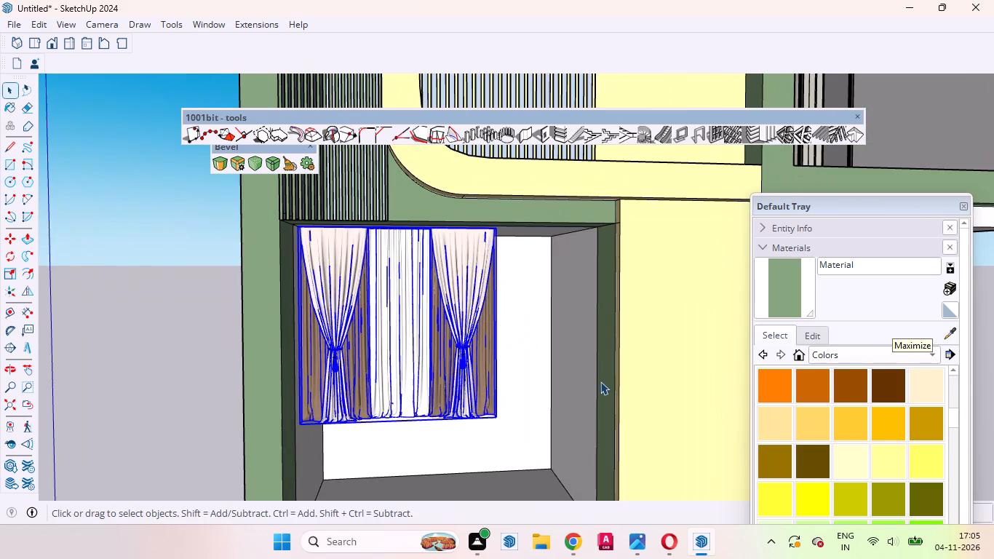
key(s)
middle_drag(480, 337, 370, 389)
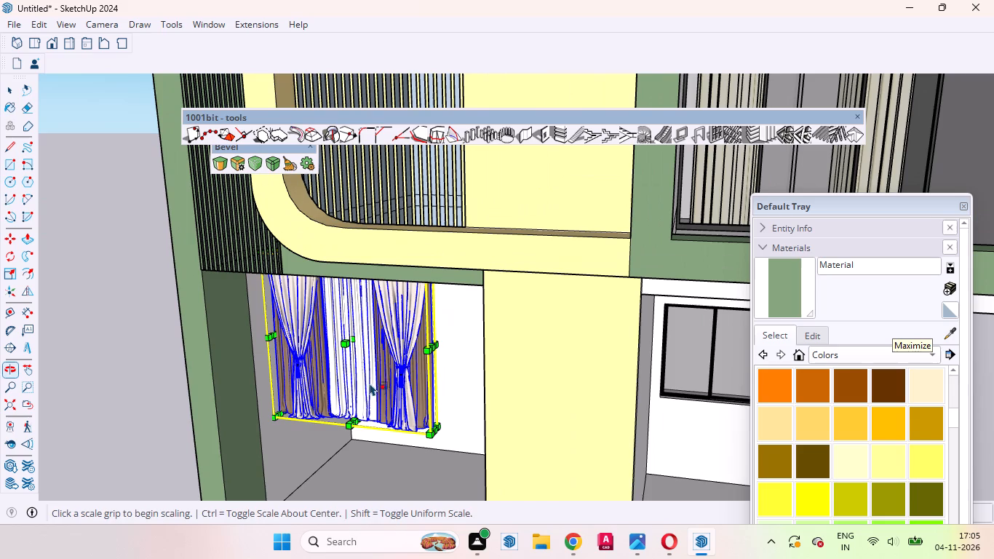
click(434, 341)
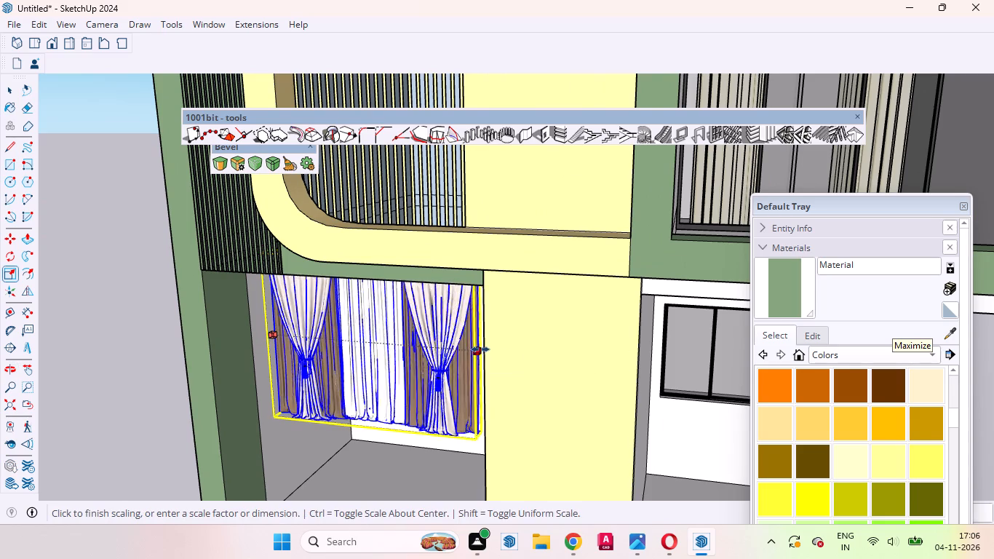
middle_drag(494, 352, 636, 358)
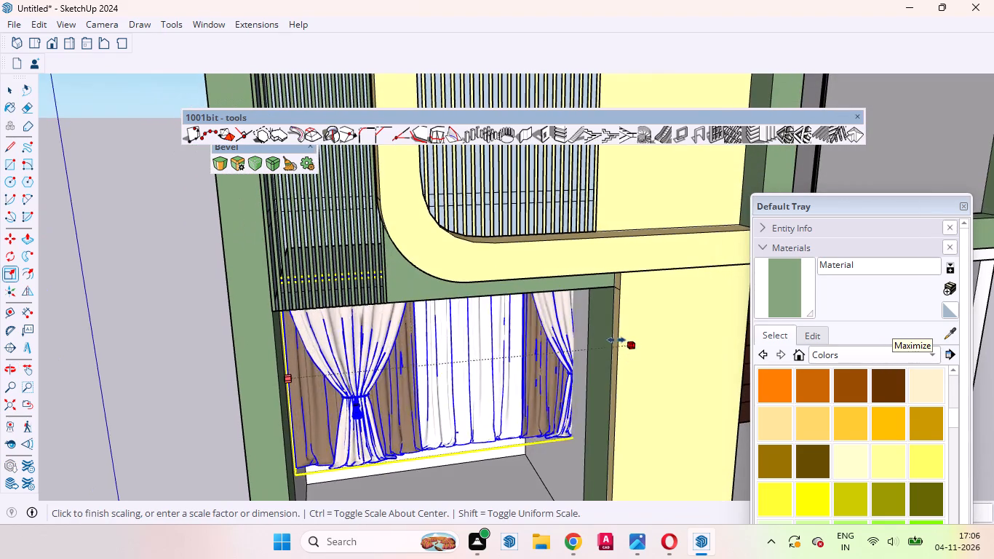
scroll(591, 330, up, 9)
middle_drag(565, 377, 514, 352)
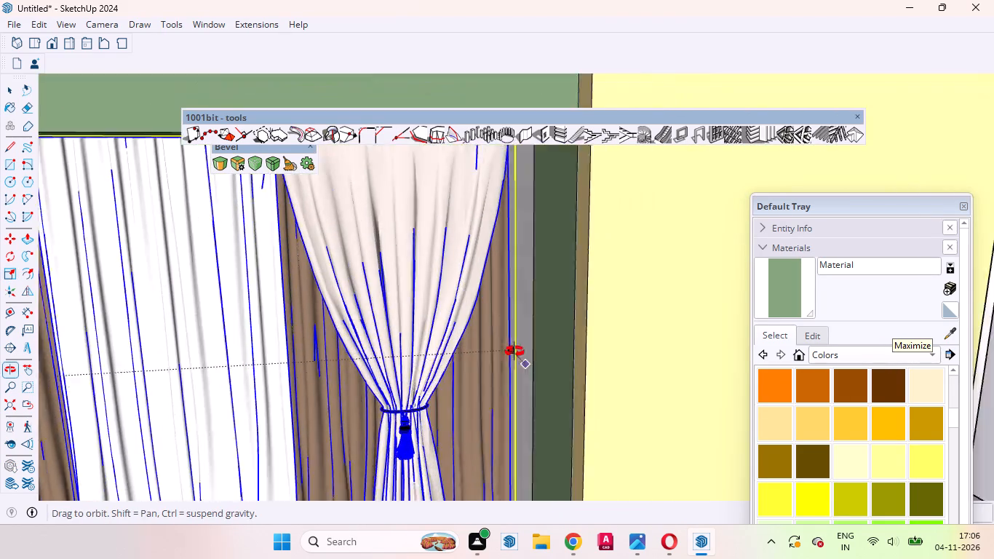
middle_drag(514, 352, 539, 352)
scroll(538, 341, up, 9)
middle_drag(543, 337, 586, 344)
scroll(584, 340, up, 1)
click(527, 309)
Stretch the curtain's height down from its bottom edge to the floor of the ground-floor opening.
scroll(381, 342, down, 11)
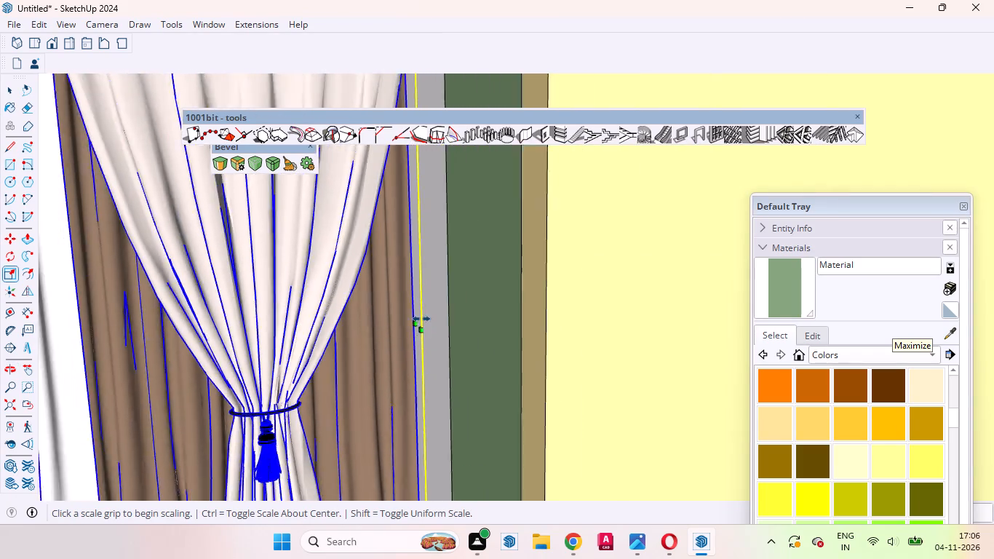
scroll(421, 319, down, 17)
middle_drag(301, 416, 282, 338)
scroll(285, 327, up, 16)
middle_drag(324, 375, 300, 365)
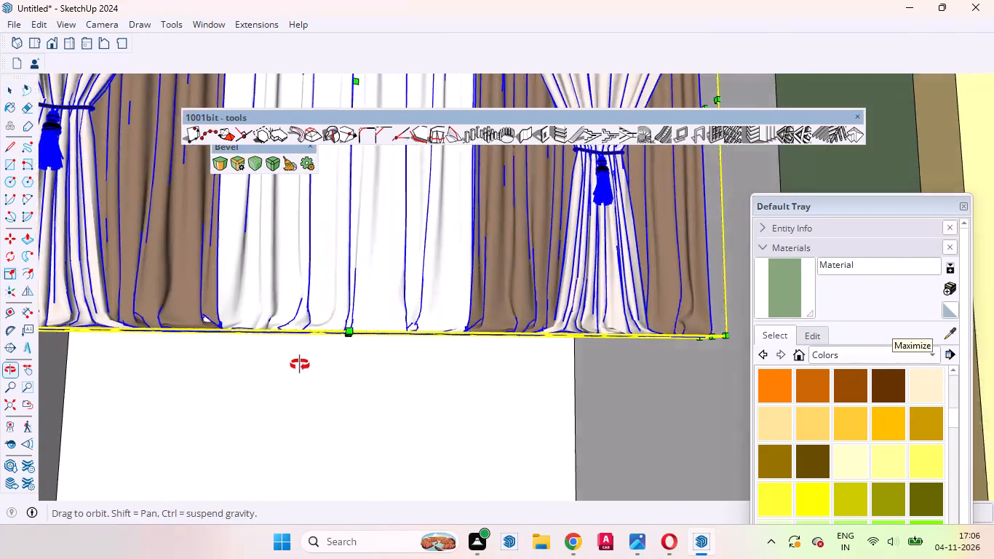
middle_drag(300, 365, 263, 336)
scroll(261, 325, up, 1)
click(226, 243)
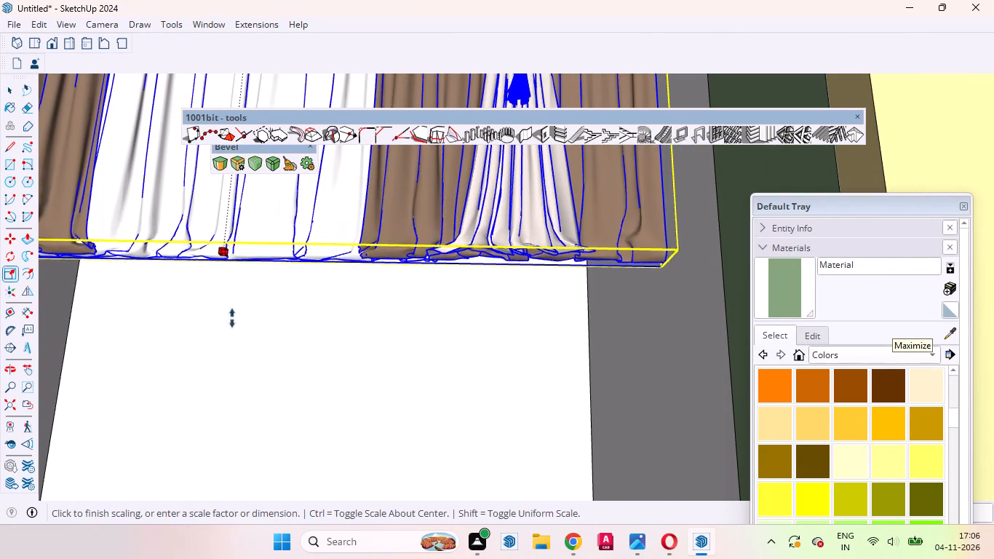
scroll(237, 355, down, 19)
middle_drag(263, 360, 310, 408)
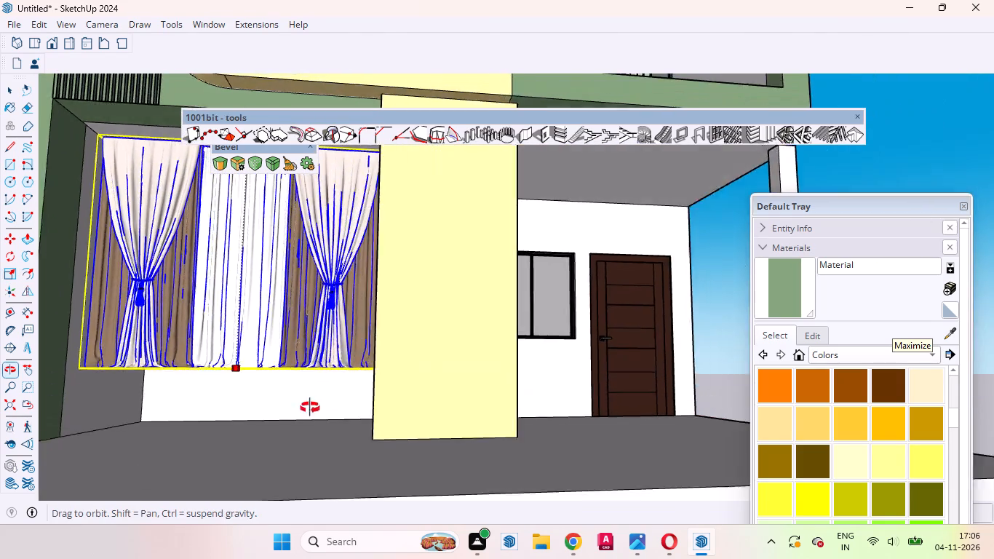
middle_drag(310, 408, 333, 451)
click(309, 487)
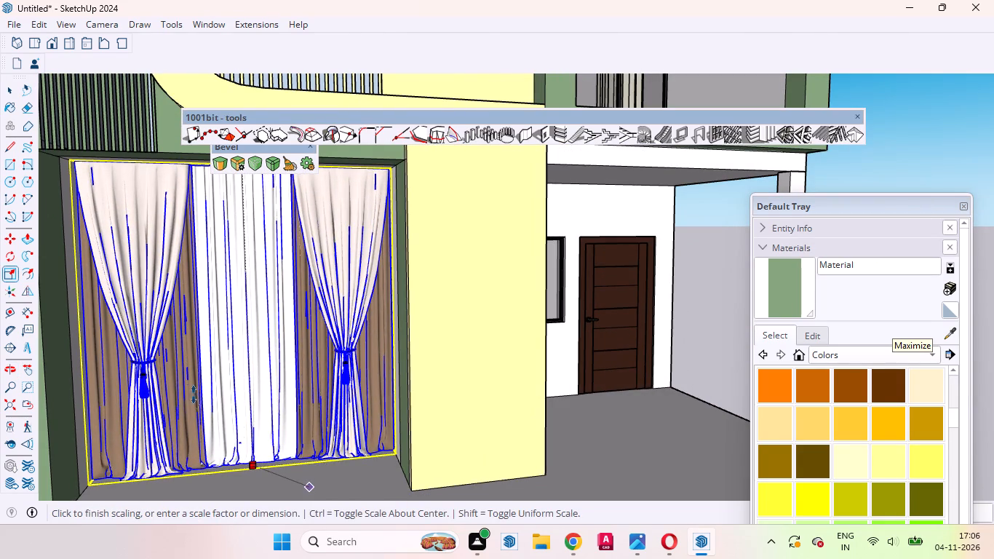
Unhide the last hidden object, the glazed sliding door in front of the ground-floor curtain, and clear the selection.
key(space)
scroll(218, 348, down, 11)
scroll(239, 344, up, 1)
scroll(239, 344, down, 4)
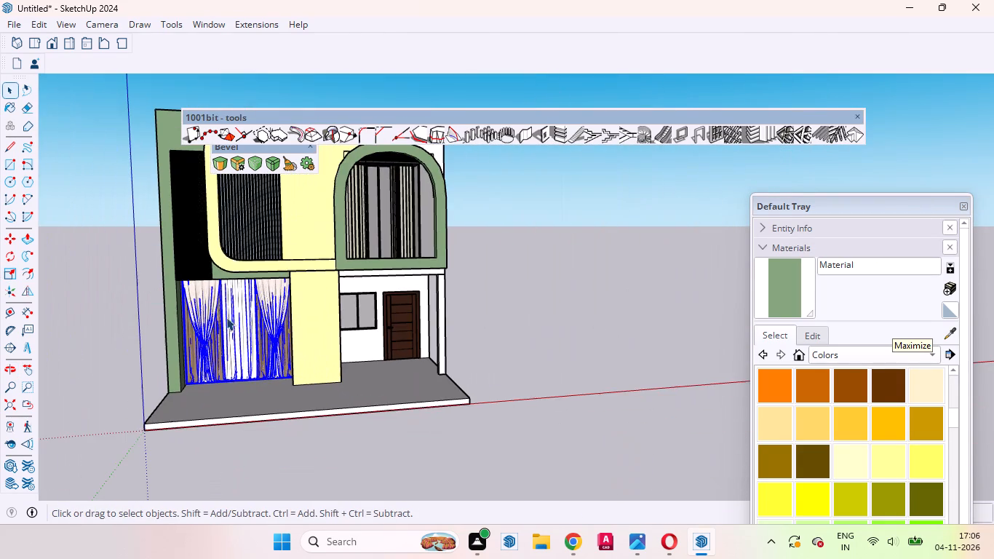
click(38, 25)
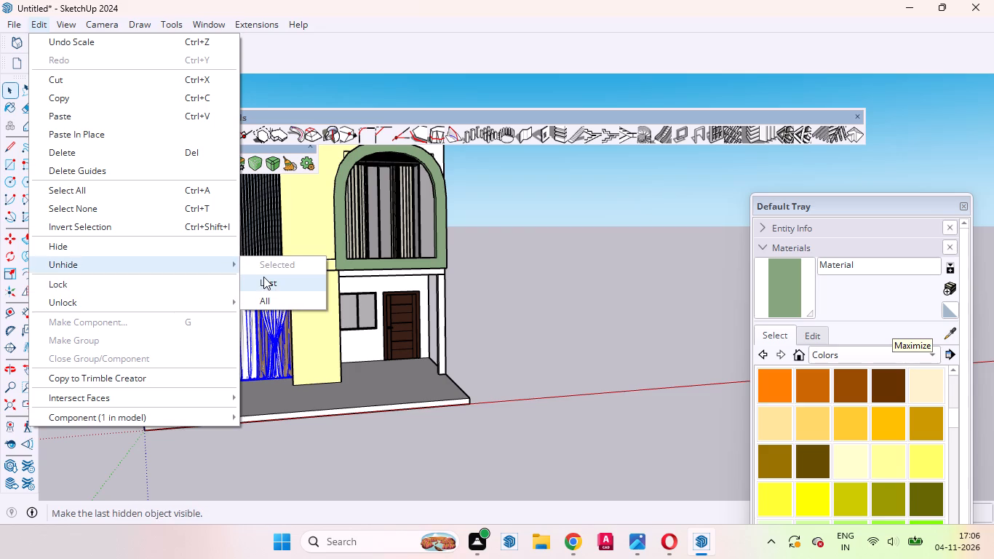
click(266, 277)
click(525, 342)
Examine the fitted curtain behind the ground-floor glazed door and the adjoining porch from several angles.
scroll(335, 339, up, 7)
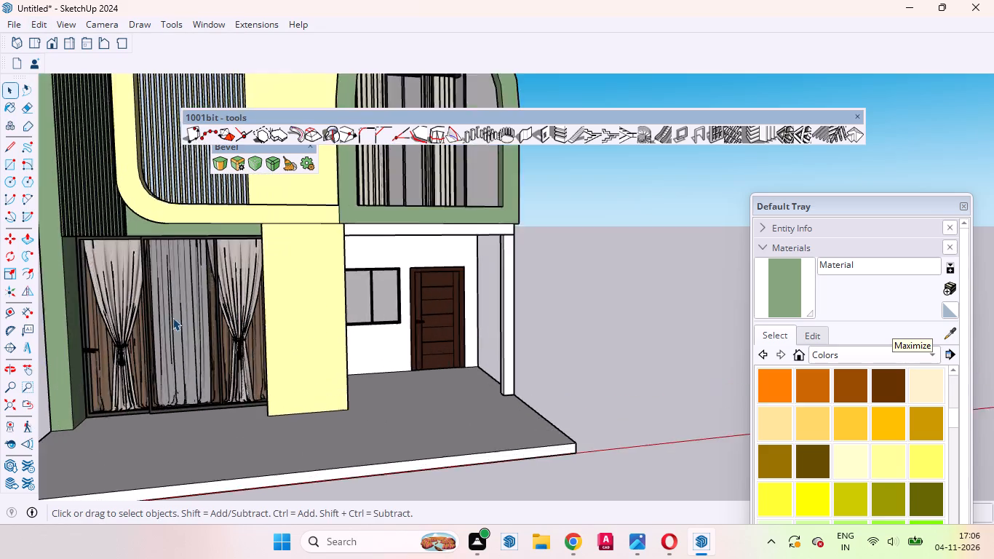
scroll(172, 317, up, 3)
middle_drag(261, 434, 293, 391)
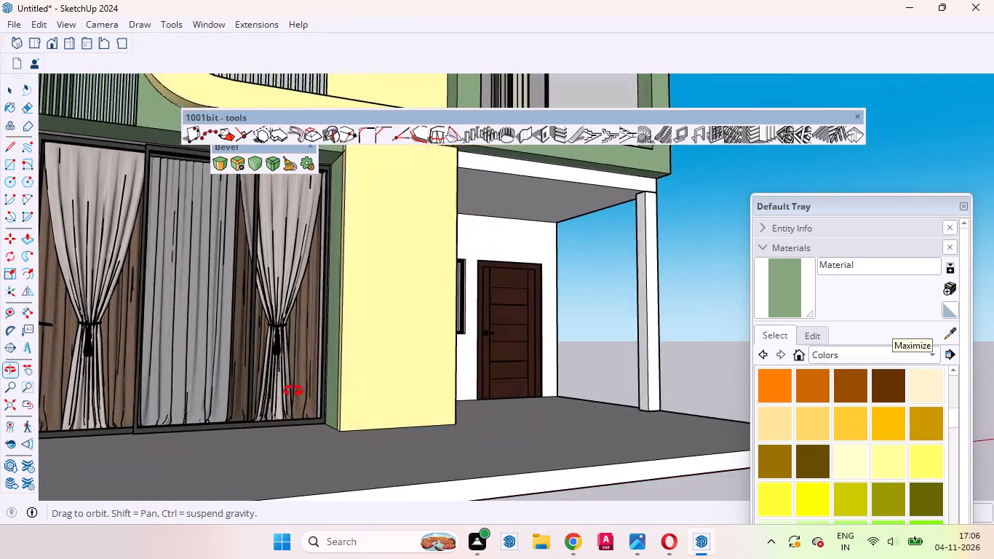
middle_drag(293, 391, 283, 392)
scroll(281, 392, up, 1)
scroll(281, 392, down, 4)
middle_drag(293, 370, 137, 308)
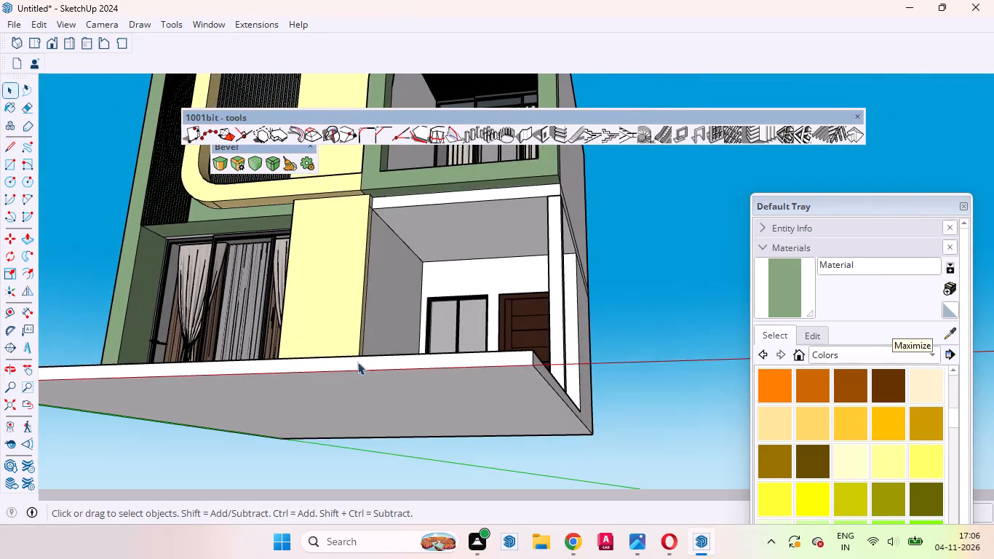
scroll(371, 370, down, 3)
middle_drag(506, 367, 535, 395)
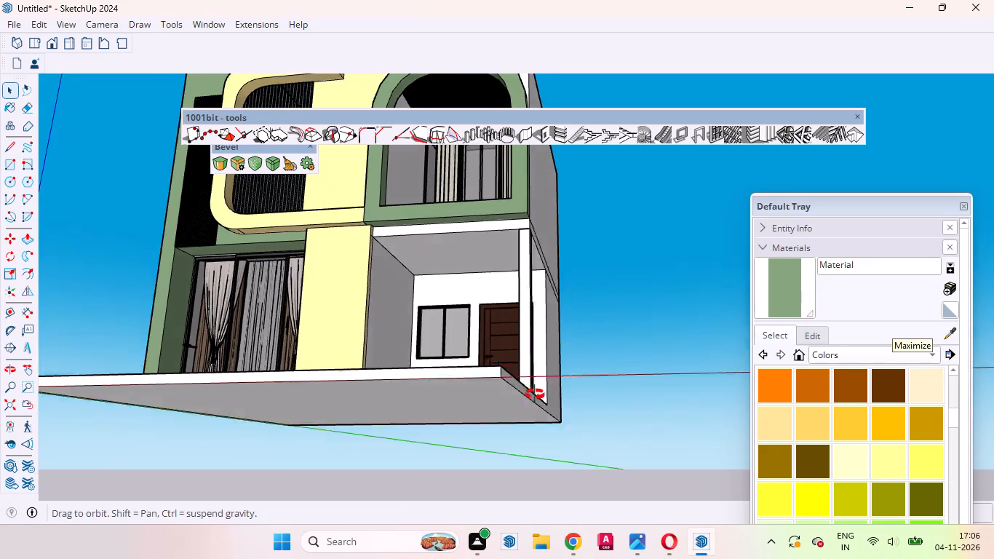
middle_drag(535, 395, 580, 459)
scroll(539, 403, up, 4)
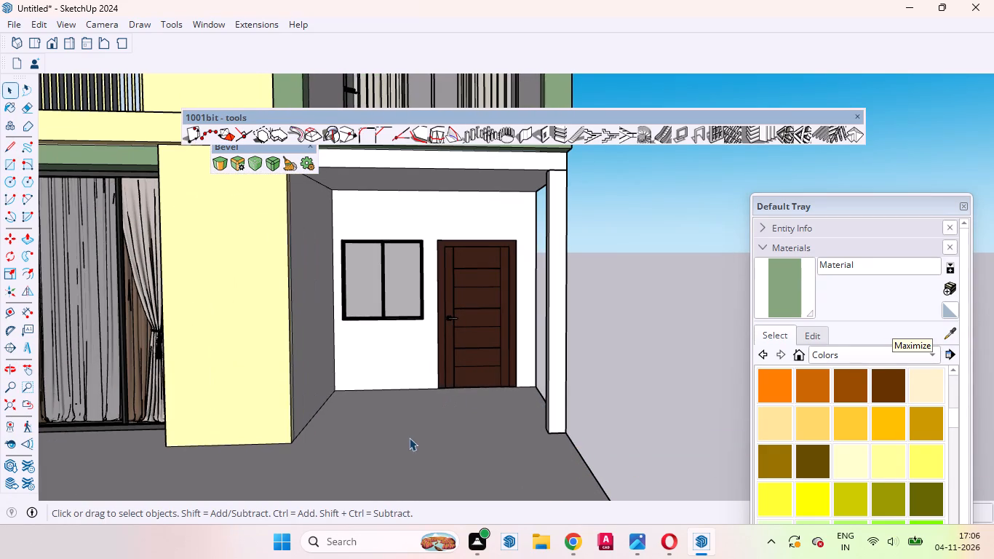
scroll(421, 323, down, 6)
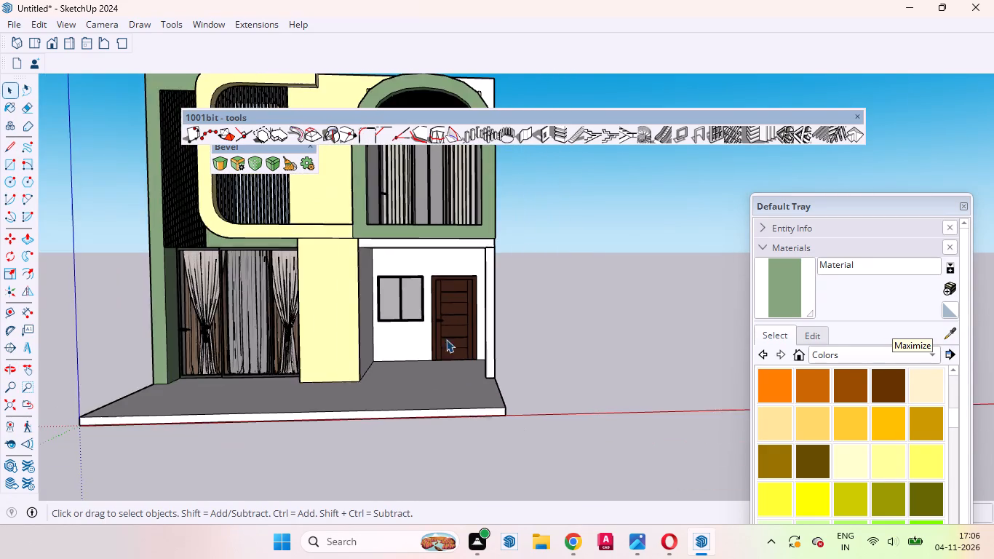
middle_drag(442, 345, 407, 273)
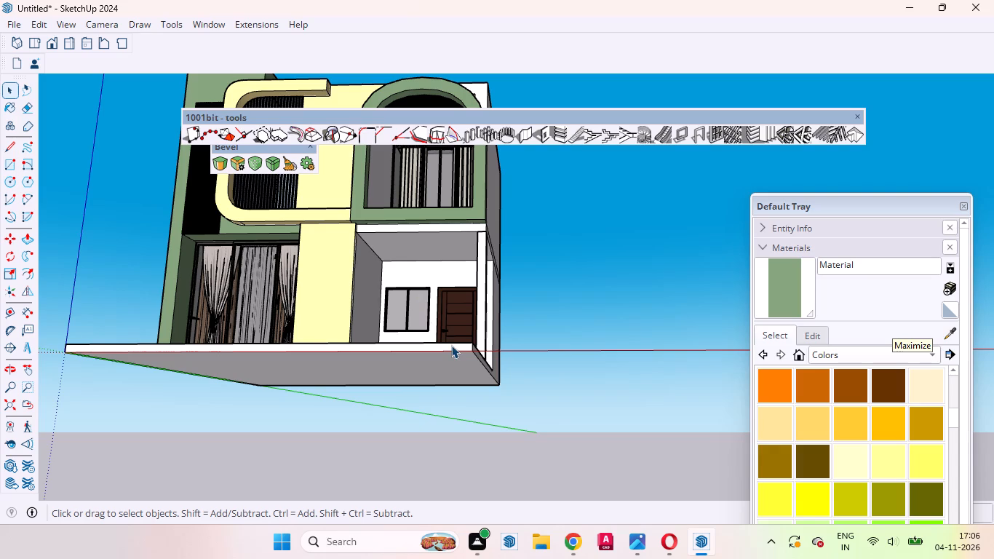
scroll(450, 331, up, 3)
middle_drag(466, 352, 552, 384)
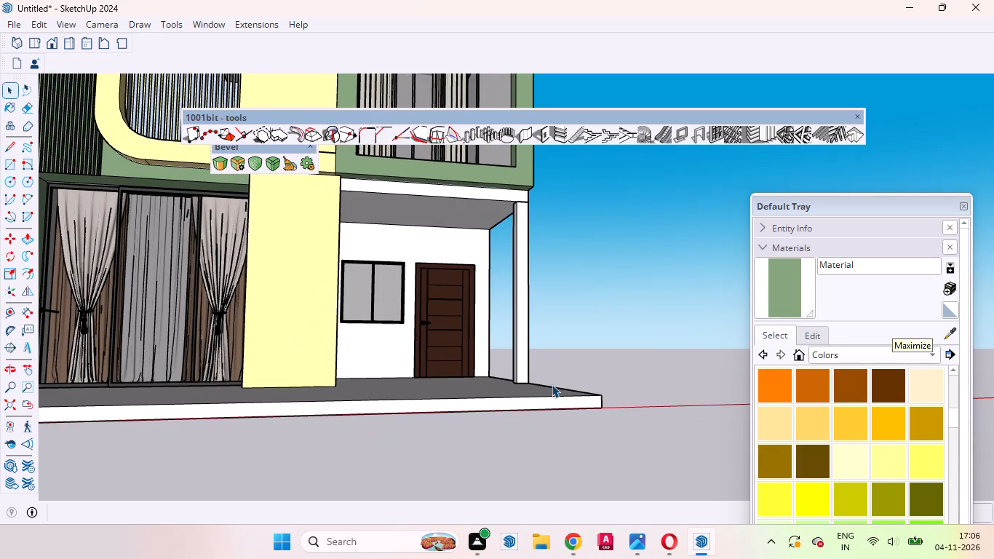
scroll(552, 384, down, 5)
middle_drag(520, 378, 456, 370)
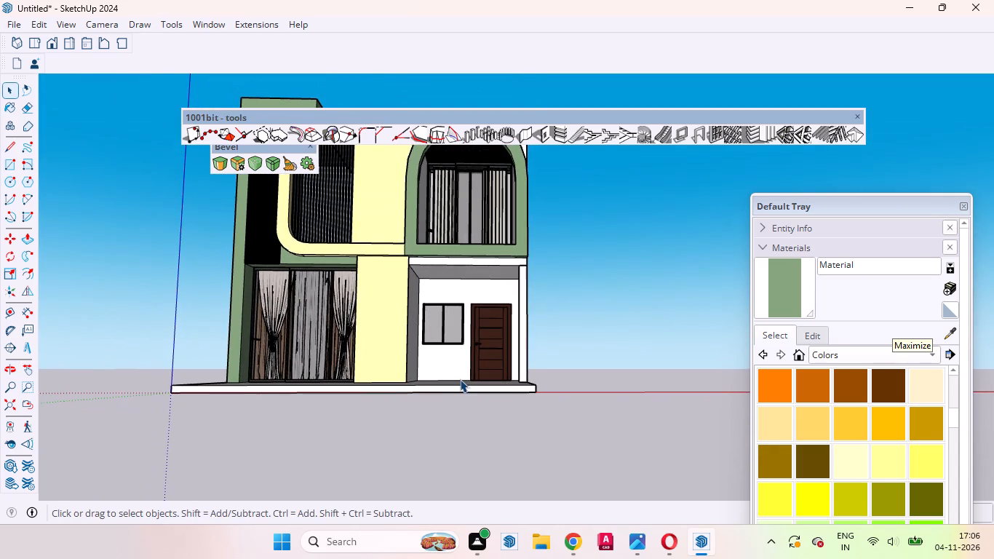
scroll(461, 382, down, 4)
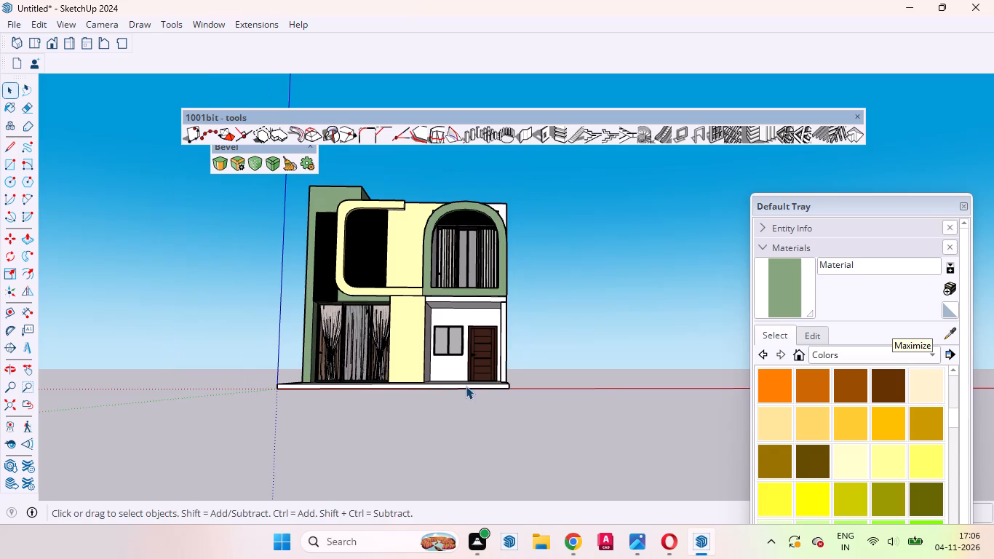
middle_drag(466, 386, 450, 381)
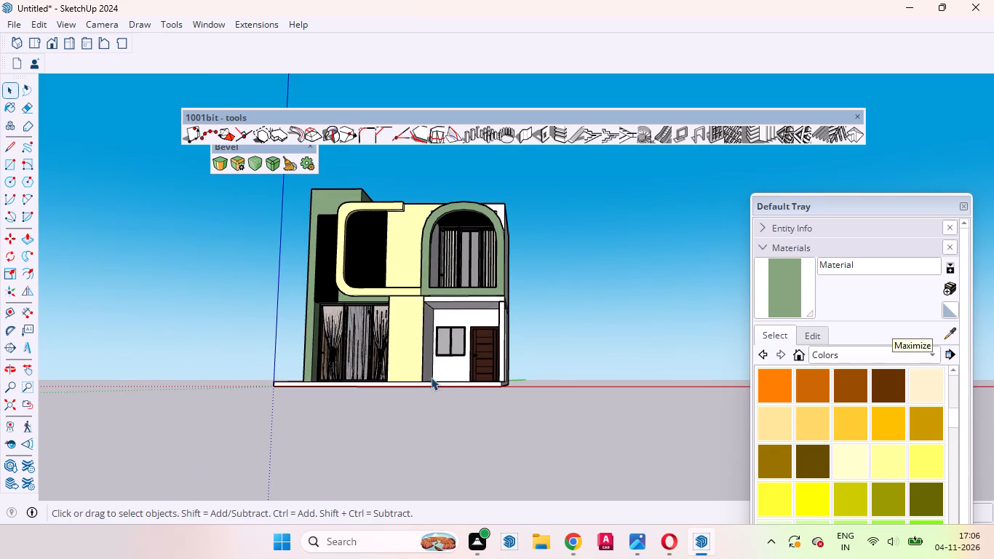
Examine the upper-storey facade, especially the arched balcony's curtains, glazed door frame and slatted ceiling.
scroll(415, 298, up, 6)
middle_drag(342, 276, 452, 387)
scroll(404, 194, up, 4)
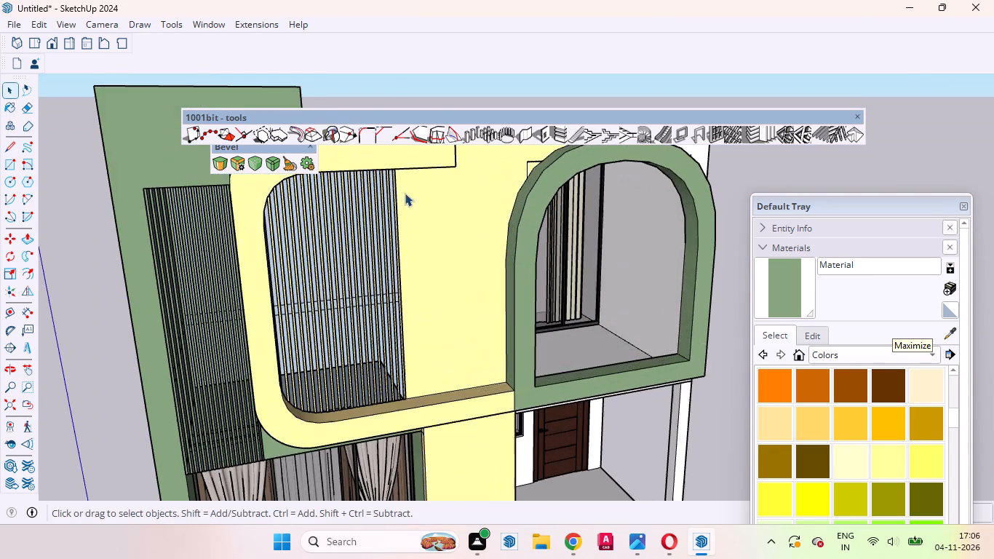
middle_drag(410, 211, 333, 279)
scroll(408, 284, down, 8)
middle_drag(420, 282, 330, 201)
scroll(383, 221, up, 6)
scroll(470, 194, down, 1)
scroll(470, 194, up, 7)
middle_drag(503, 250, 541, 175)
scroll(532, 240, down, 2)
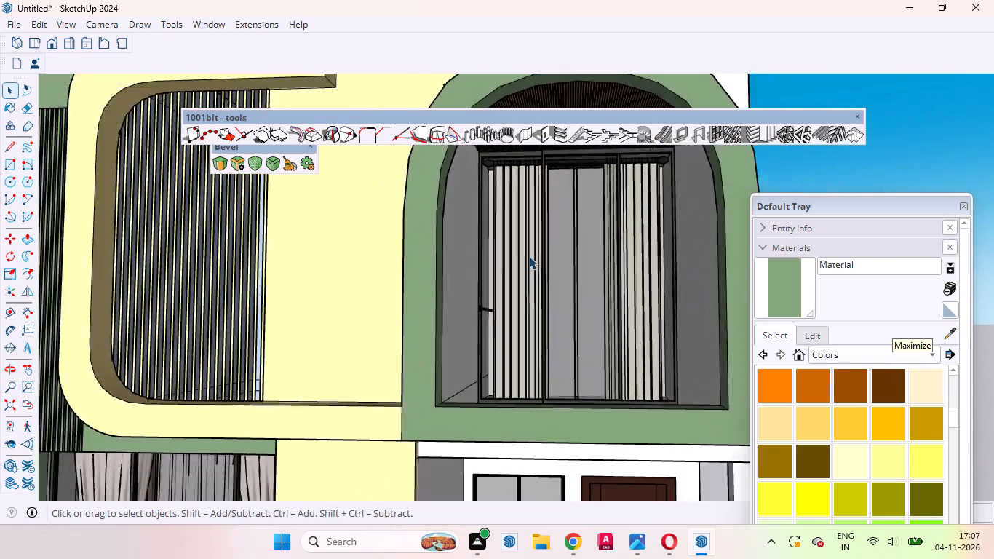
scroll(529, 256, down, 6)
scroll(550, 140, up, 15)
scroll(546, 221, down, 1)
scroll(546, 221, up, 2)
middle_drag(544, 204, 541, 151)
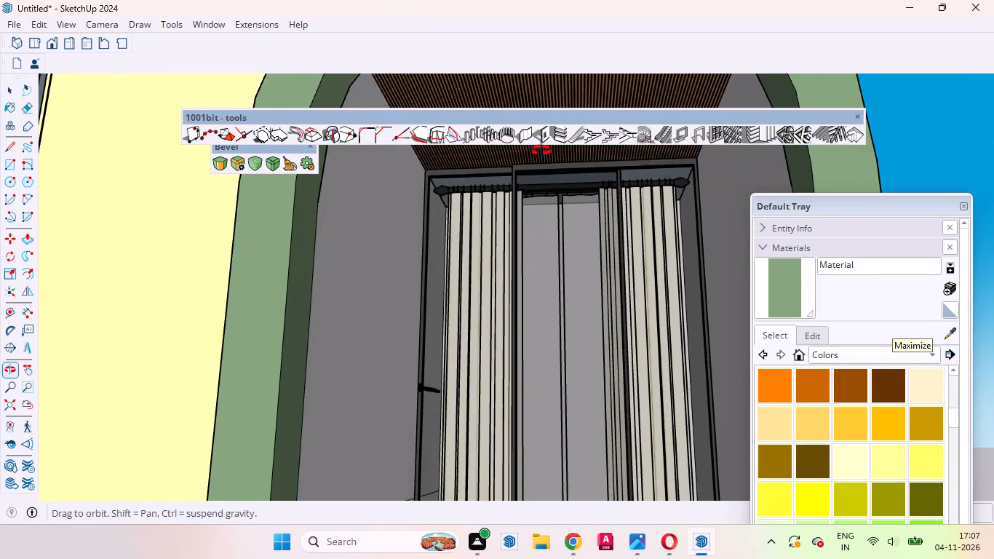
scroll(464, 318, down, 5)
scroll(482, 138, up, 13)
middle_drag(496, 221, 464, 181)
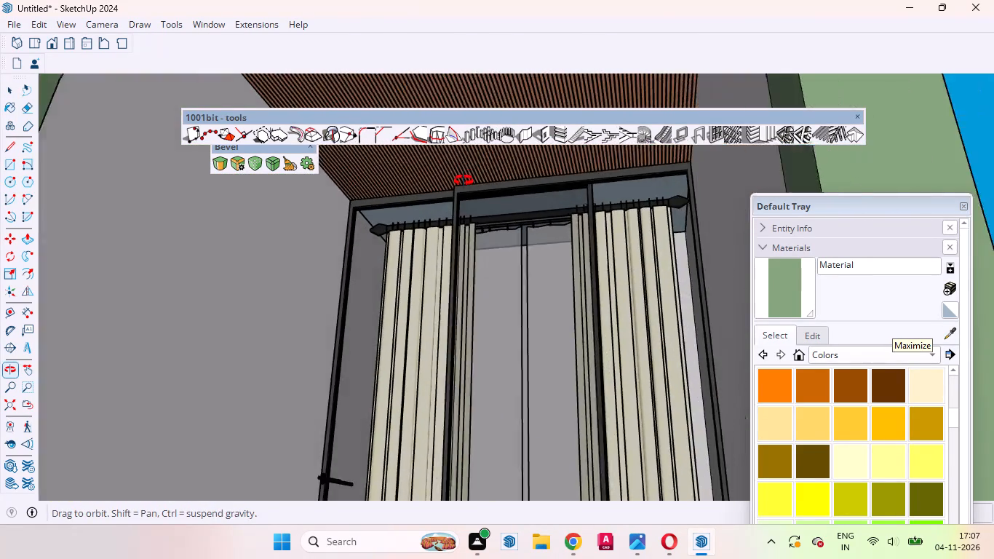
middle_drag(464, 181, 452, 167)
scroll(452, 167, up, 1)
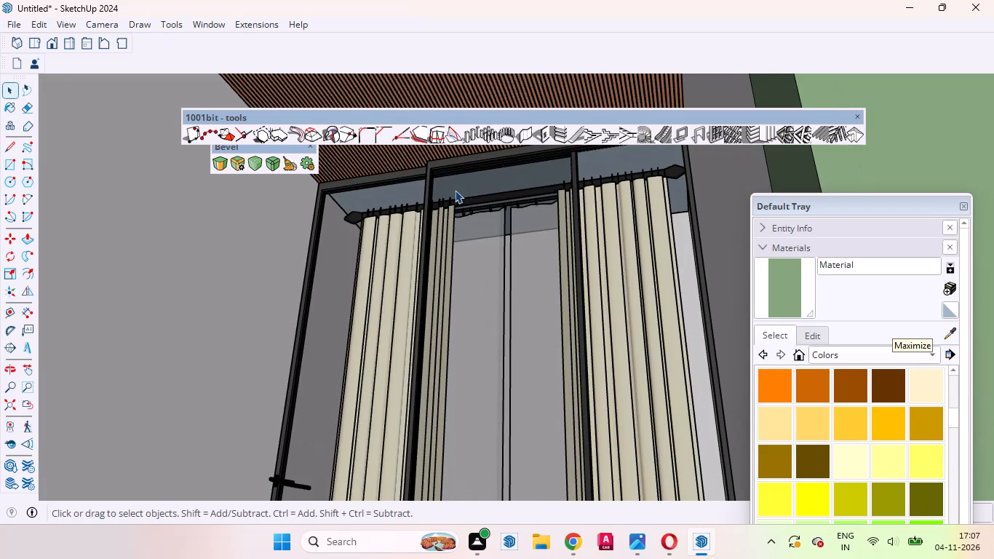
scroll(457, 212, down, 3)
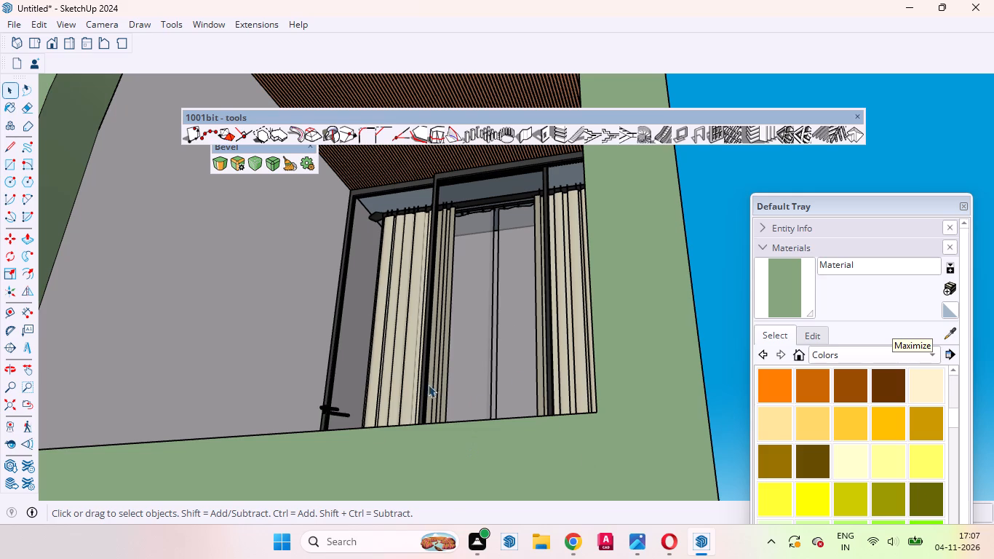
scroll(443, 434, down, 2)
scroll(451, 345, down, 5)
middle_drag(509, 293, 554, 253)
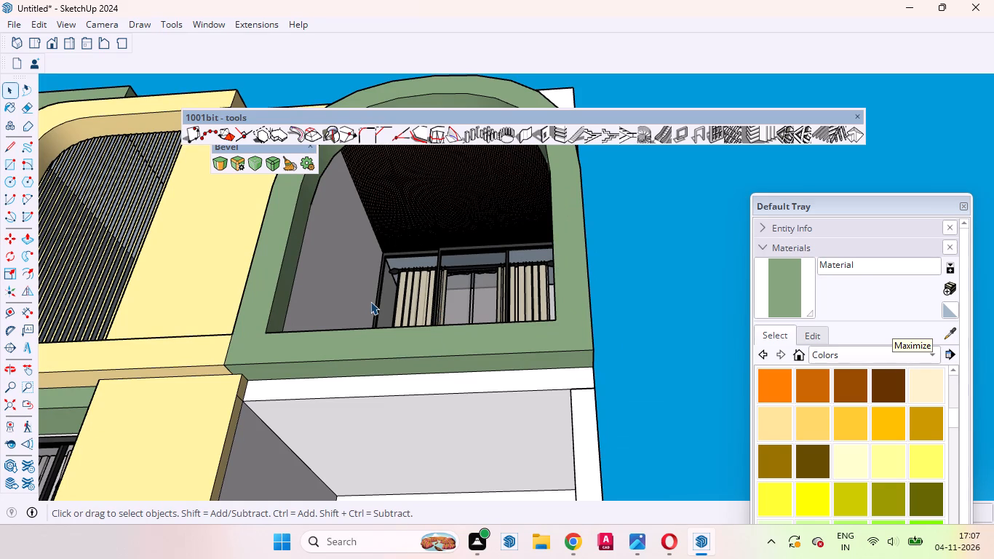
scroll(370, 301, down, 1)
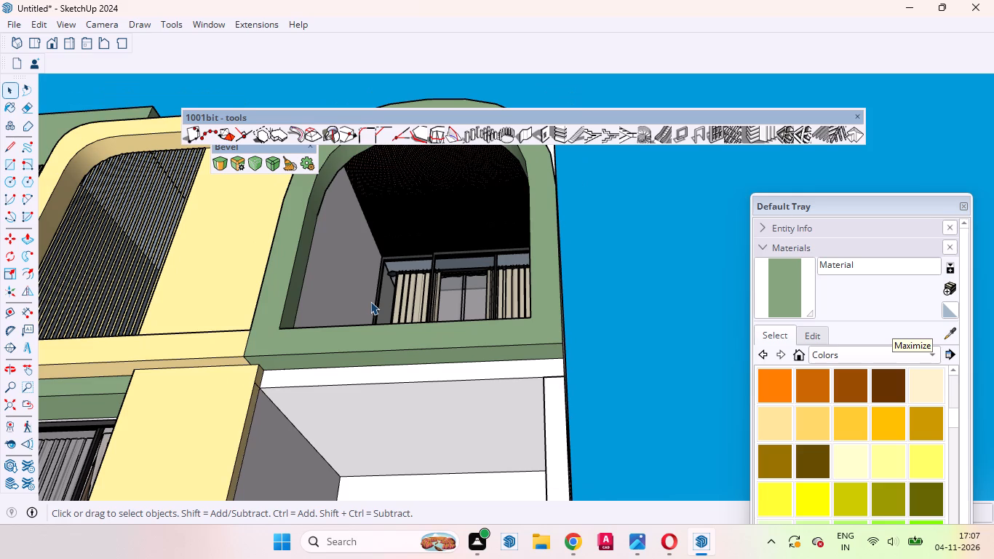
scroll(492, 367, down, 6)
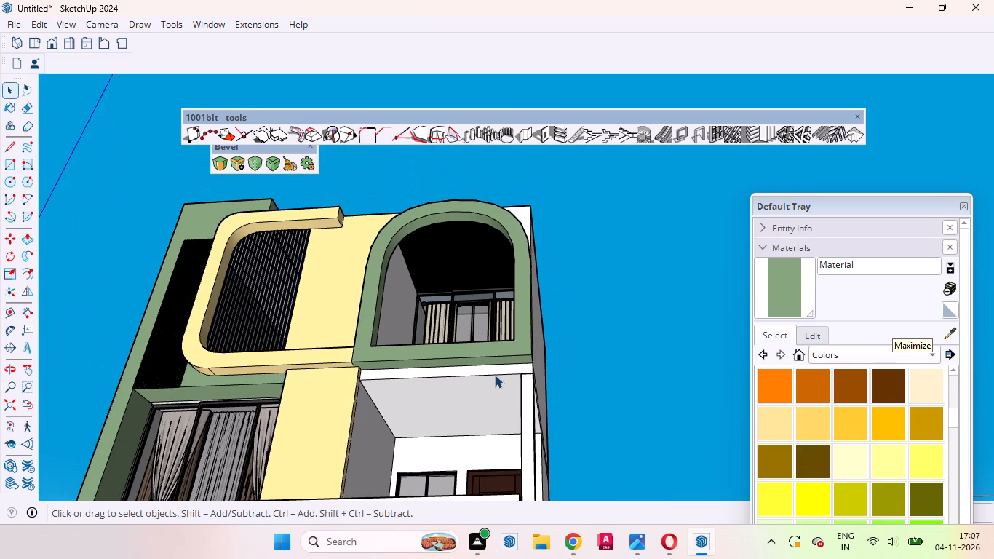
scroll(579, 411, down, 1)
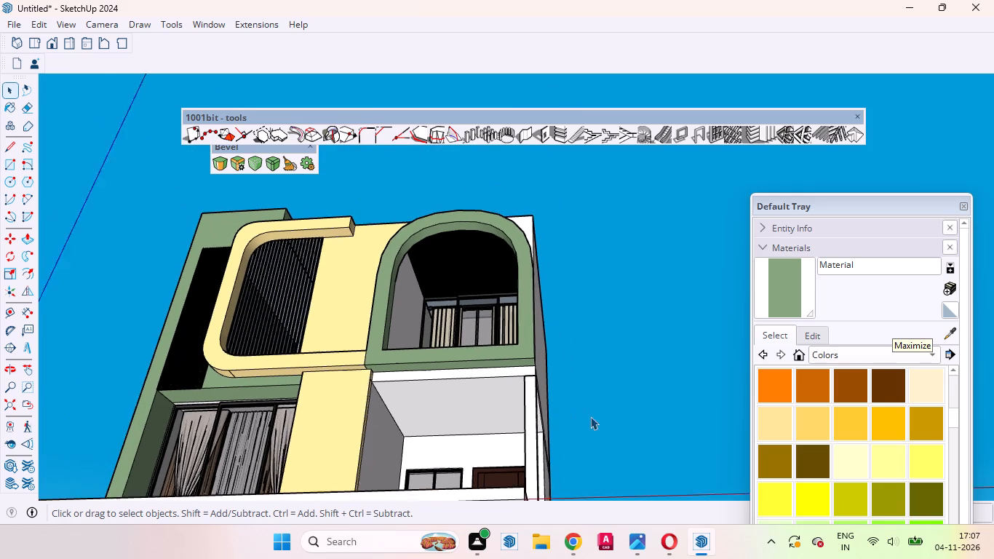
scroll(590, 416, down, 2)
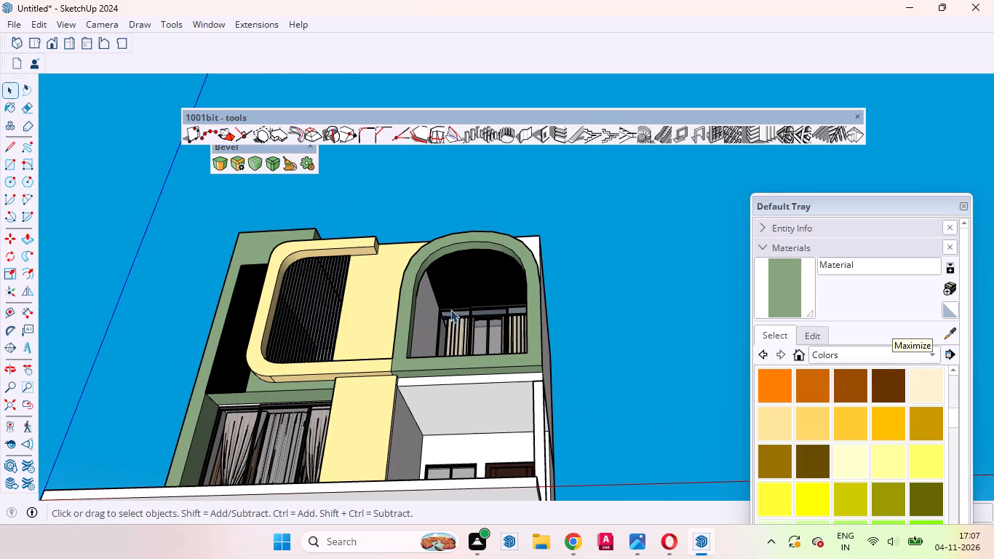
Inspect the slatted opening inside the upper-storey yellow frame up close, and review the whole house from the front corner.
scroll(453, 306, down, 7)
scroll(385, 266, up, 17)
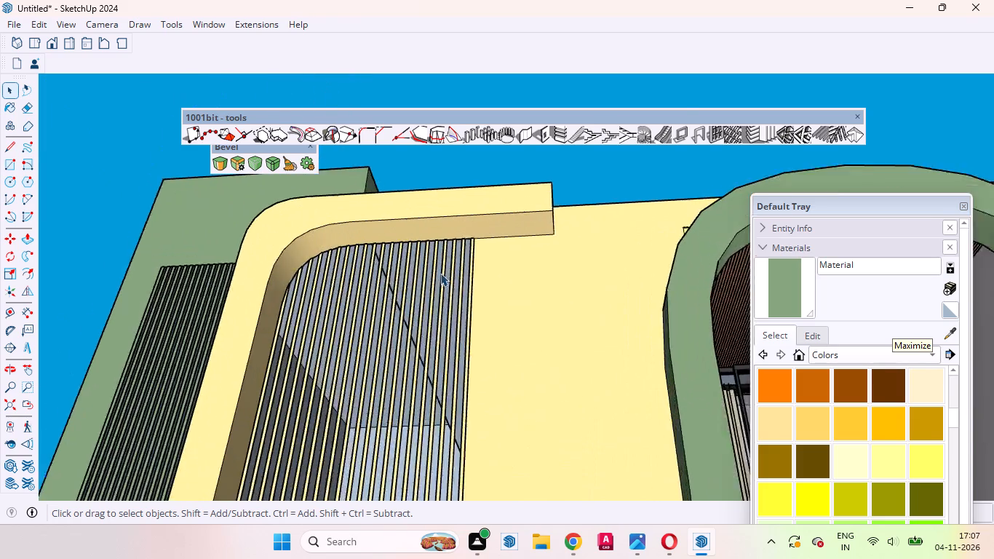
scroll(440, 273, up, 20)
scroll(440, 273, up, 6)
middle_drag(409, 254, 407, 249)
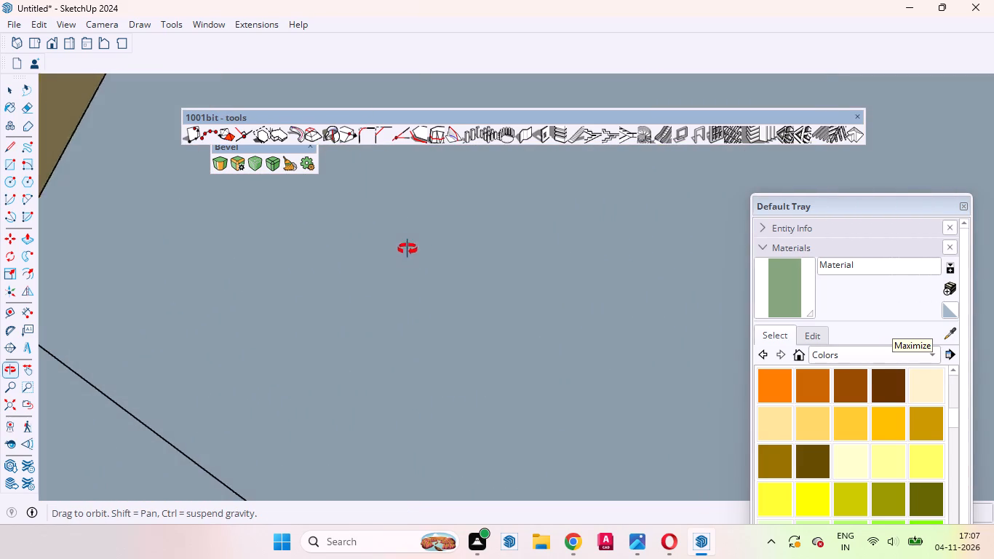
middle_drag(407, 249, 452, 307)
scroll(447, 307, down, 14)
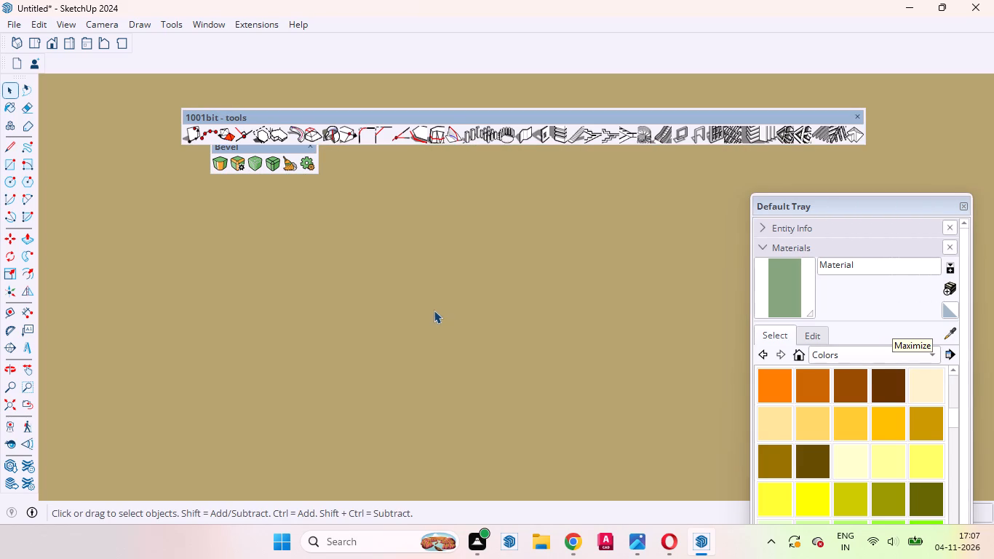
scroll(434, 310, down, 20)
scroll(434, 310, down, 8)
scroll(317, 285, up, 1)
scroll(317, 285, down, 6)
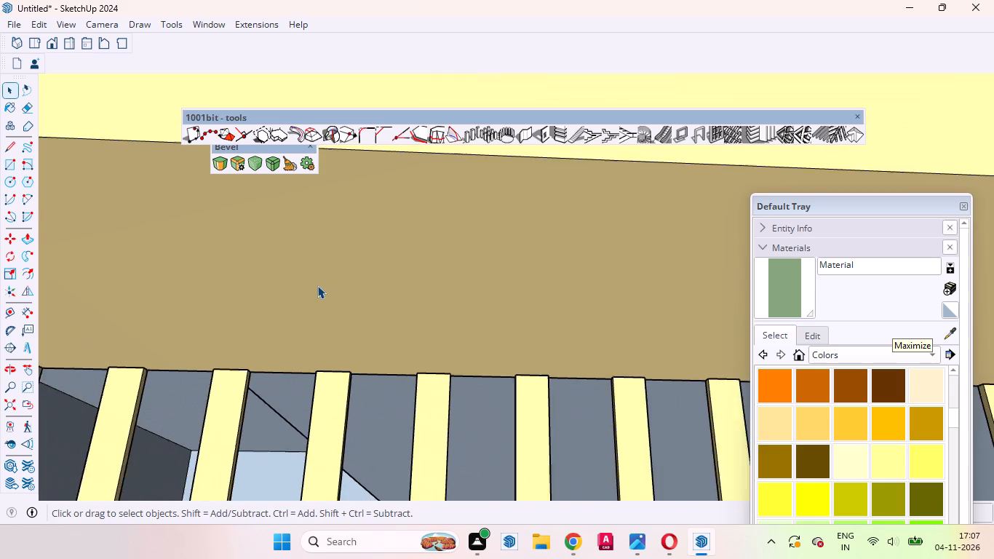
scroll(317, 285, down, 20)
scroll(317, 285, down, 10)
scroll(307, 312, up, 1)
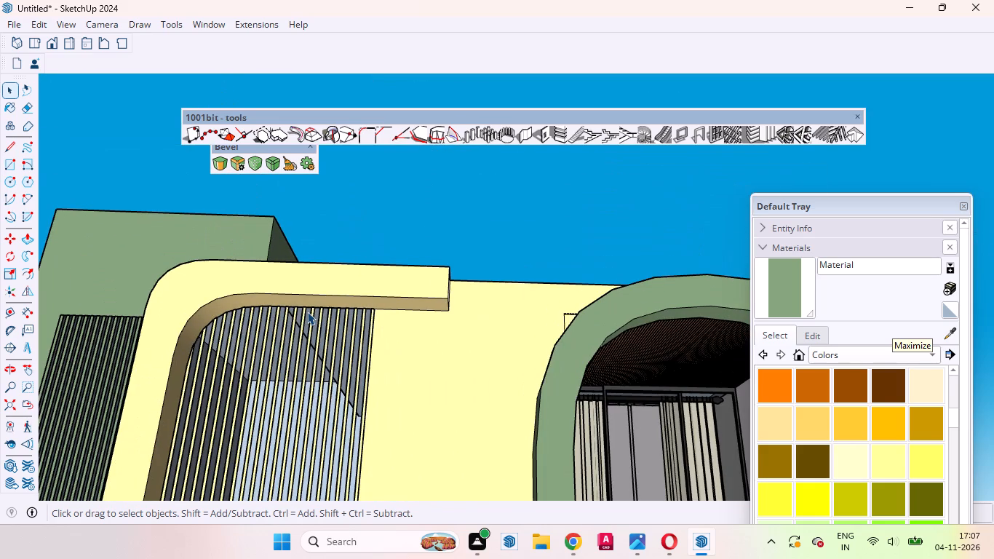
scroll(381, 317, down, 3)
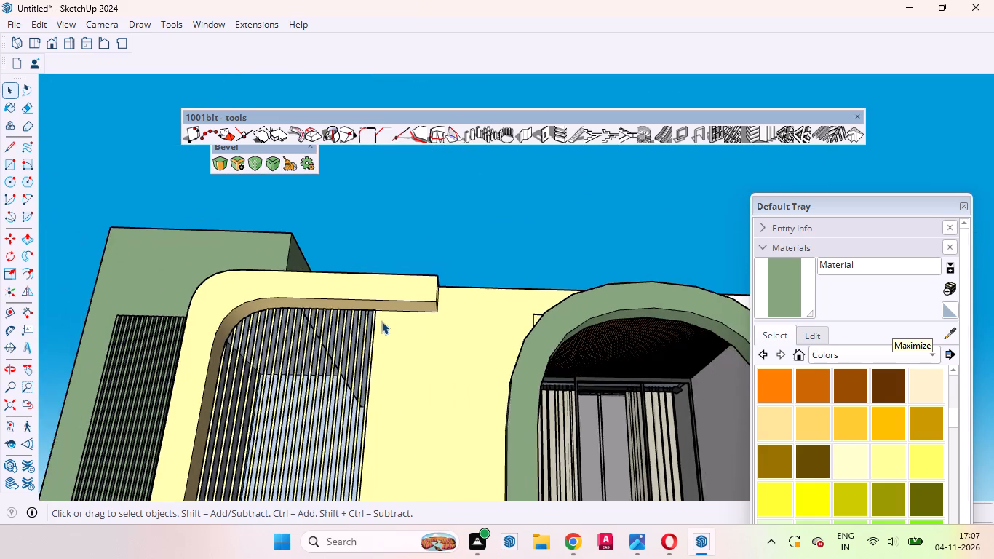
scroll(381, 321, down, 4)
middle_drag(399, 409, 399, 433)
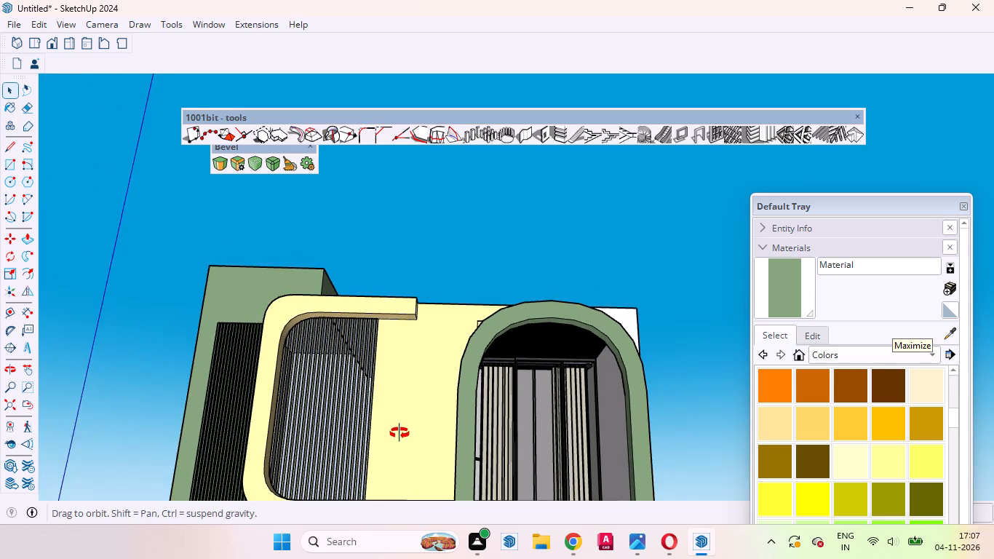
middle_drag(399, 433, 399, 434)
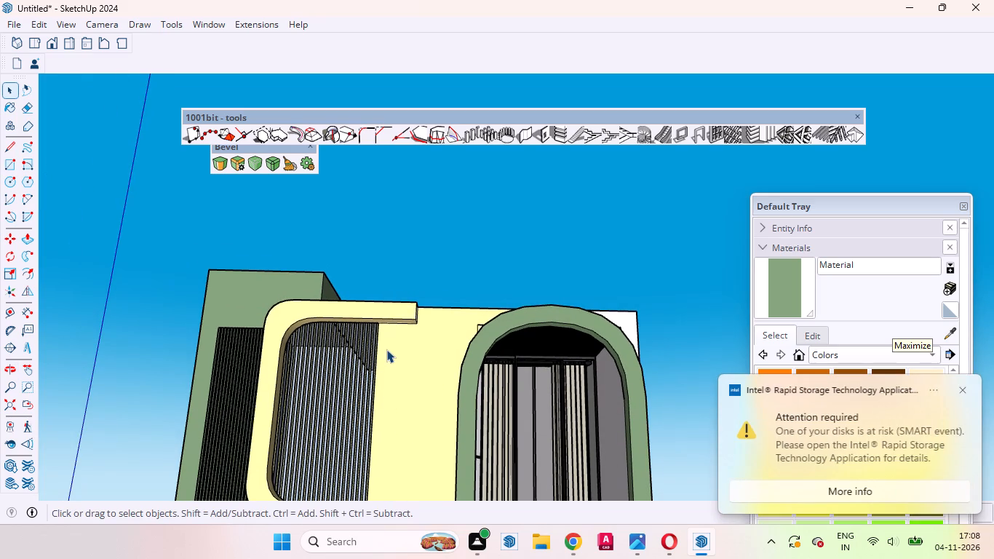
scroll(378, 360, down, 2)
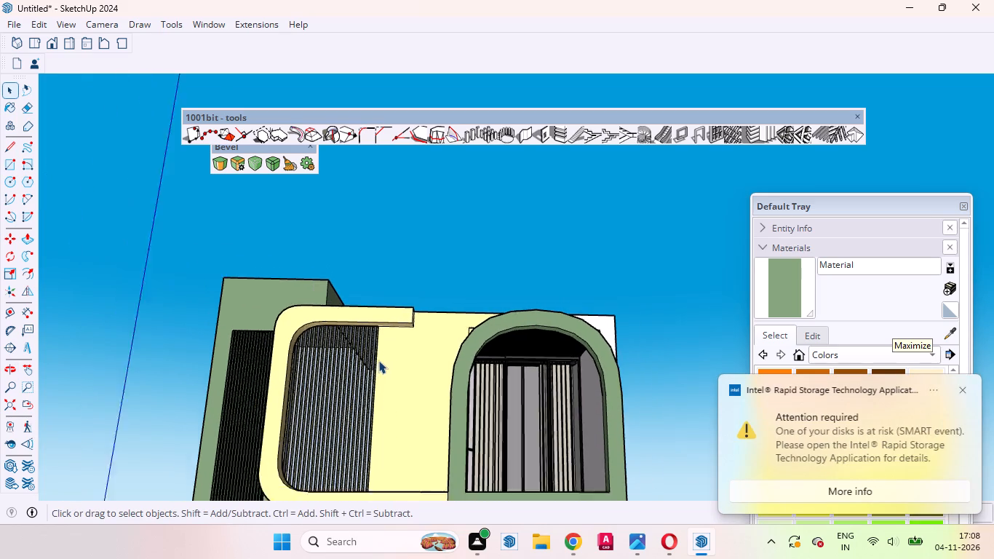
scroll(378, 360, down, 1)
middle_drag(365, 362, 251, 383)
scroll(360, 371, down, 5)
scroll(442, 363, down, 1)
middle_drag(412, 380, 369, 381)
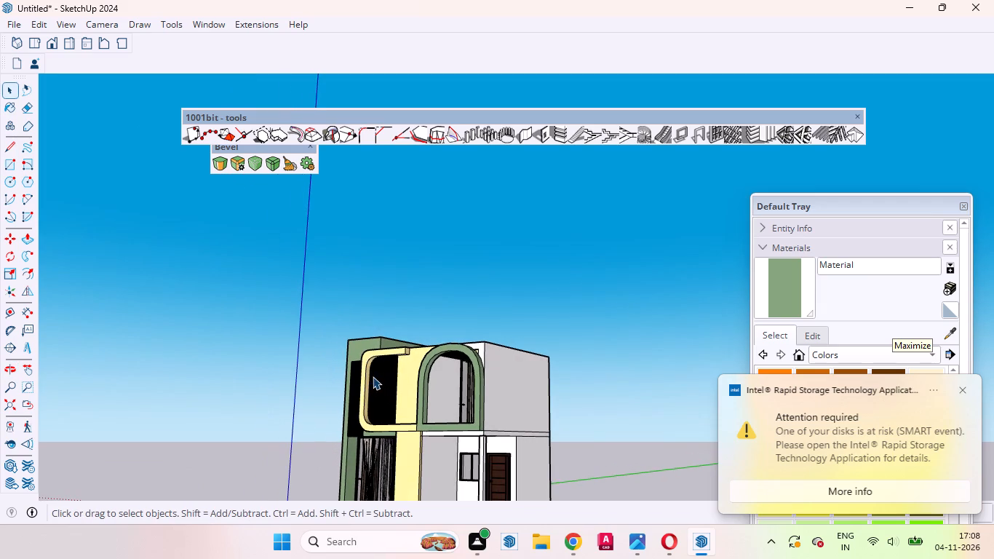
scroll(376, 375, down, 2)
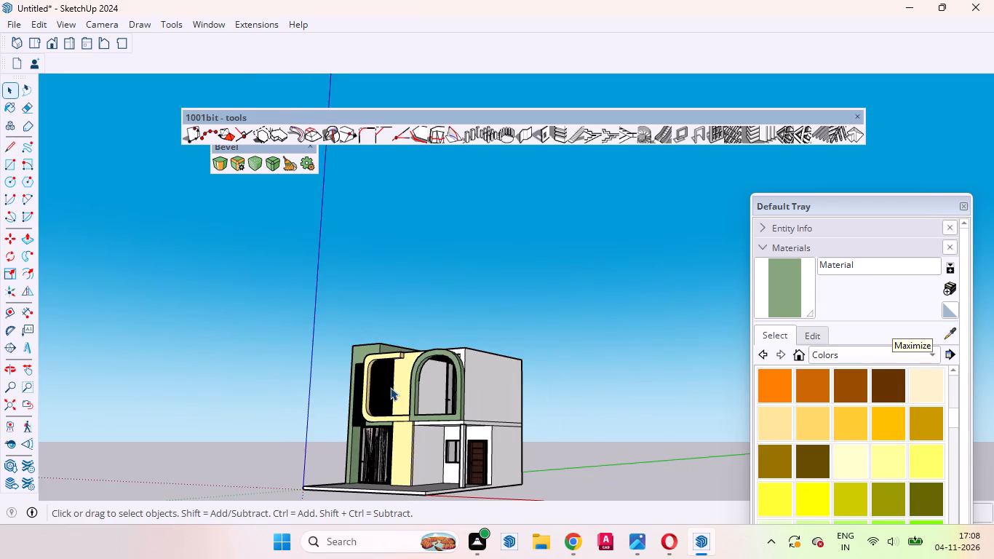
Review the whole two-storey house from the front and front corner at a distance.
middle_drag(390, 396, 433, 446)
scroll(433, 446, up, 1)
scroll(433, 446, down, 1)
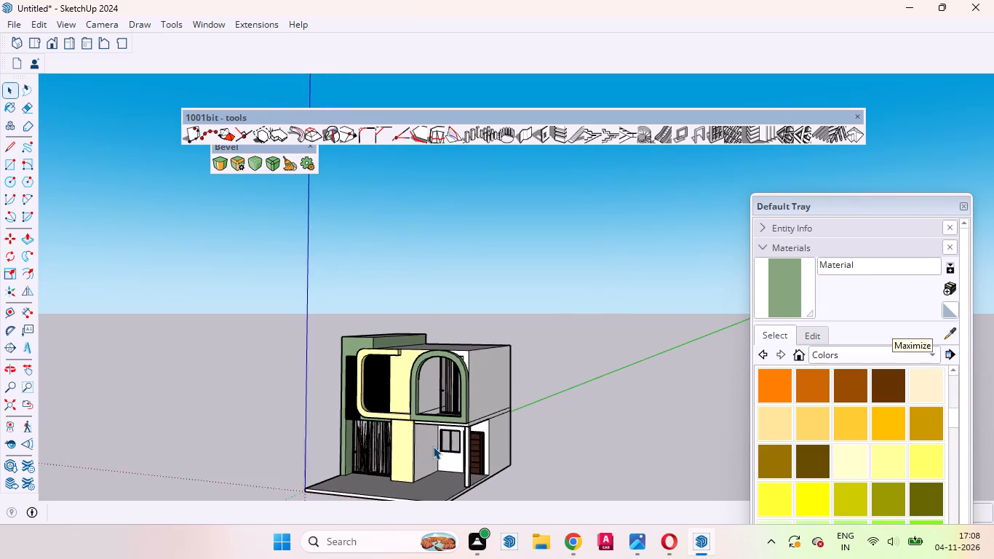
scroll(433, 446, down, 1)
middle_drag(439, 446, 507, 446)
scroll(507, 446, down, 2)
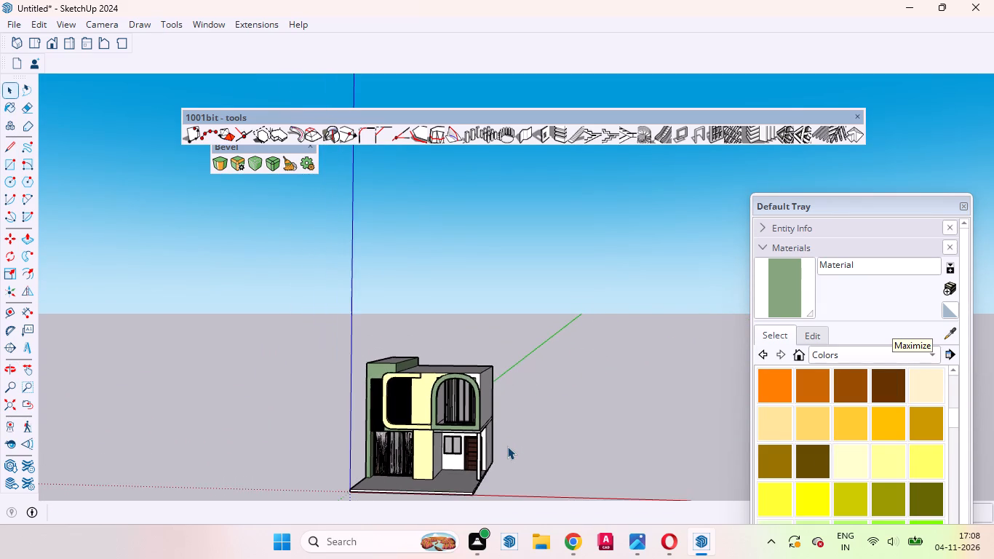
scroll(507, 446, down, 2)
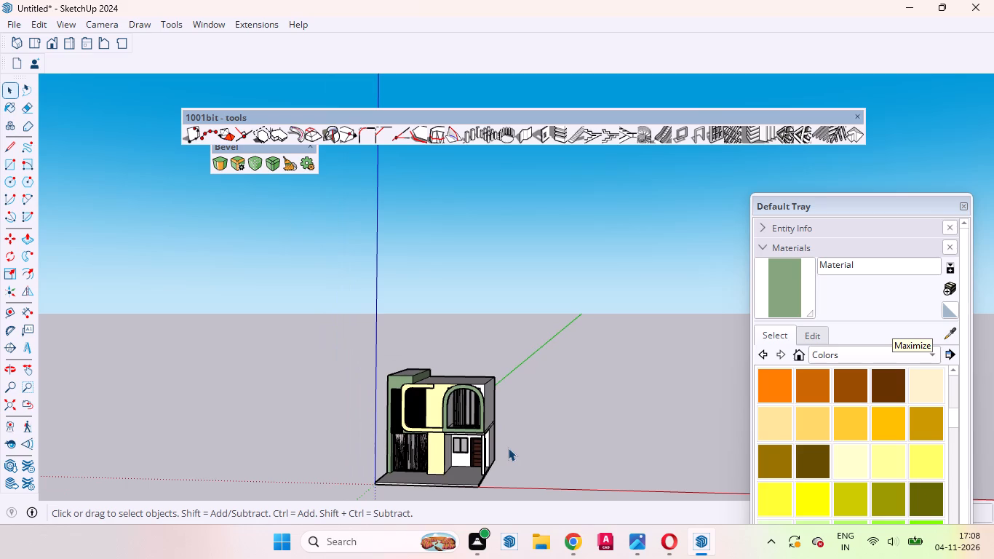
scroll(502, 448, down, 2)
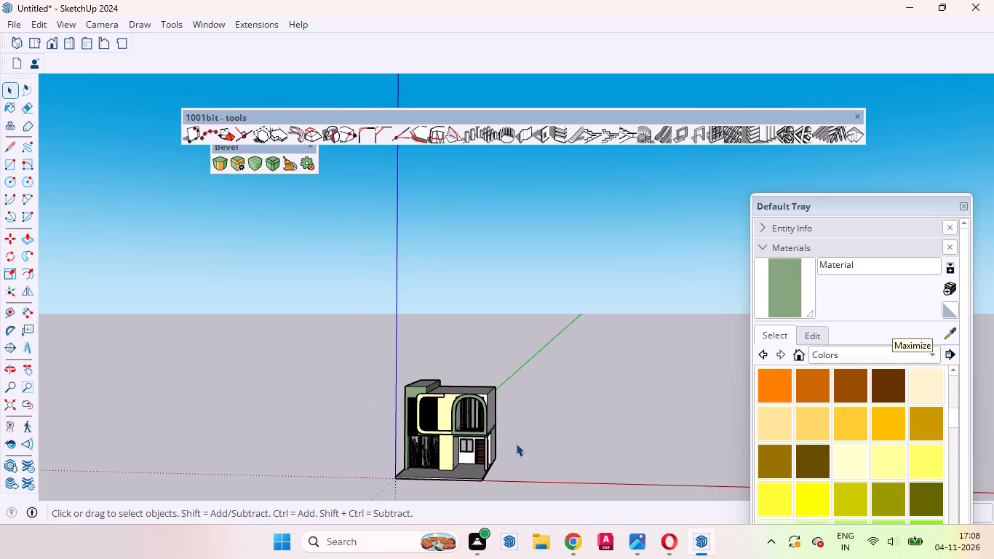
scroll(591, 360, down, 1)
middle_drag(590, 317, 597, 279)
scroll(597, 279, up, 1)
scroll(457, 414, up, 4)
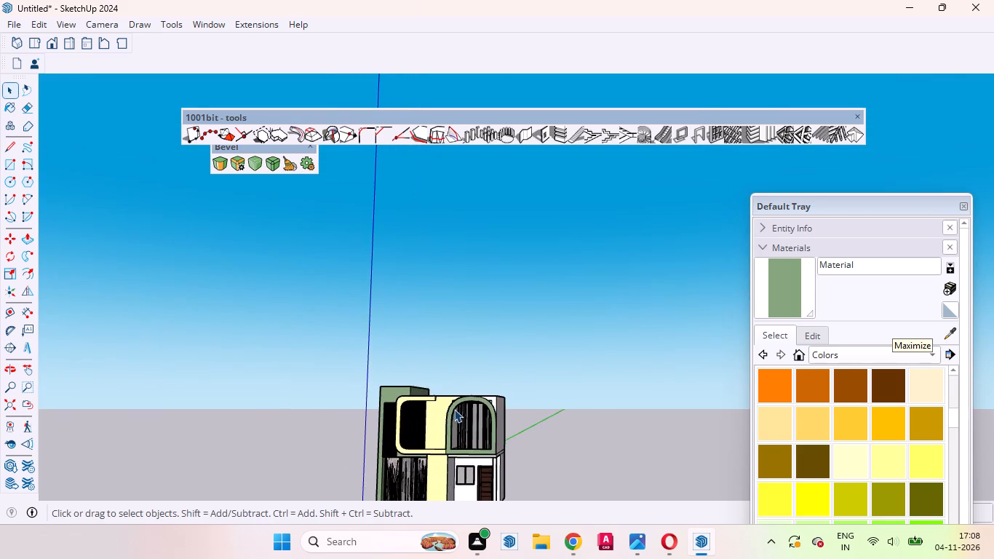
scroll(462, 412, down, 1)
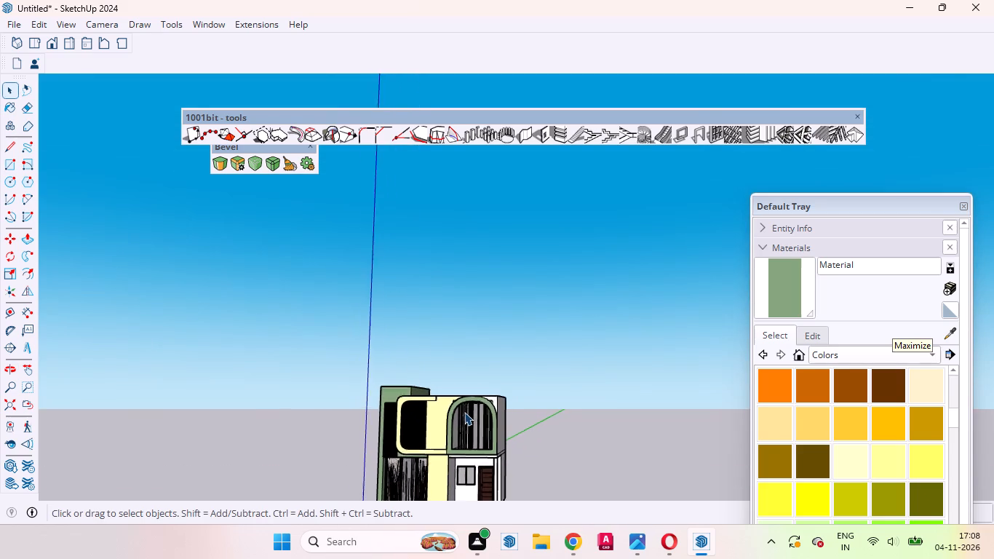
scroll(464, 412, down, 3)
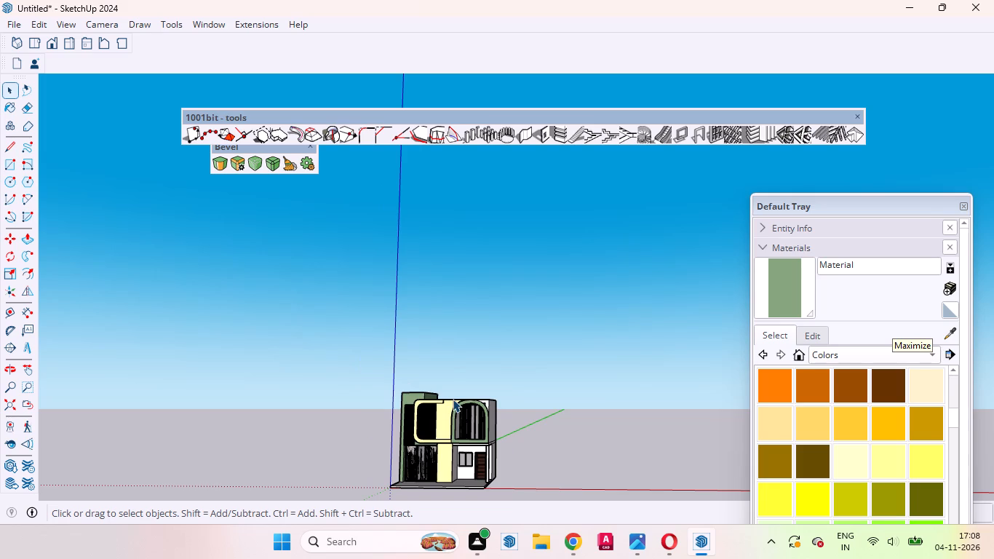
scroll(458, 411, down, 3)
scroll(457, 461, up, 3)
scroll(464, 467, down, 2)
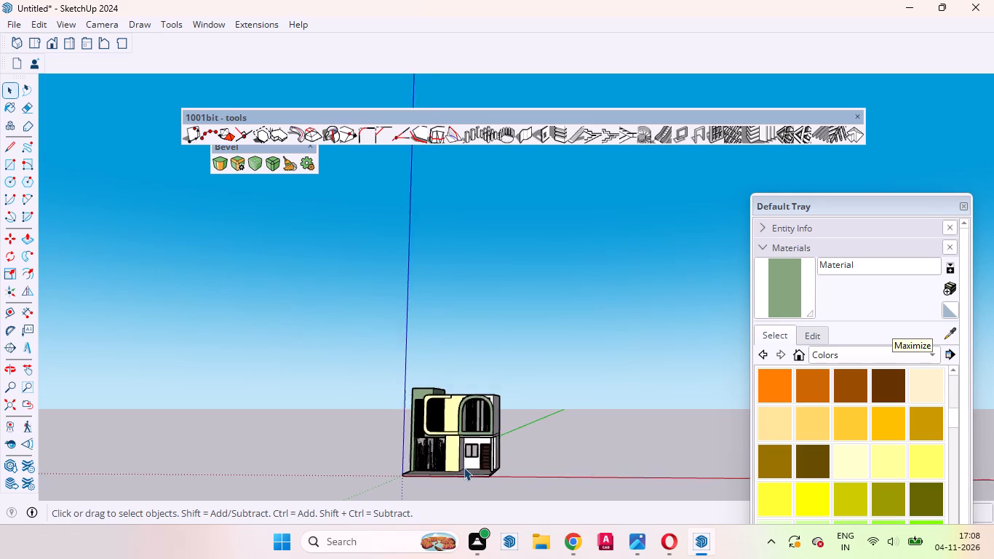
scroll(464, 467, down, 5)
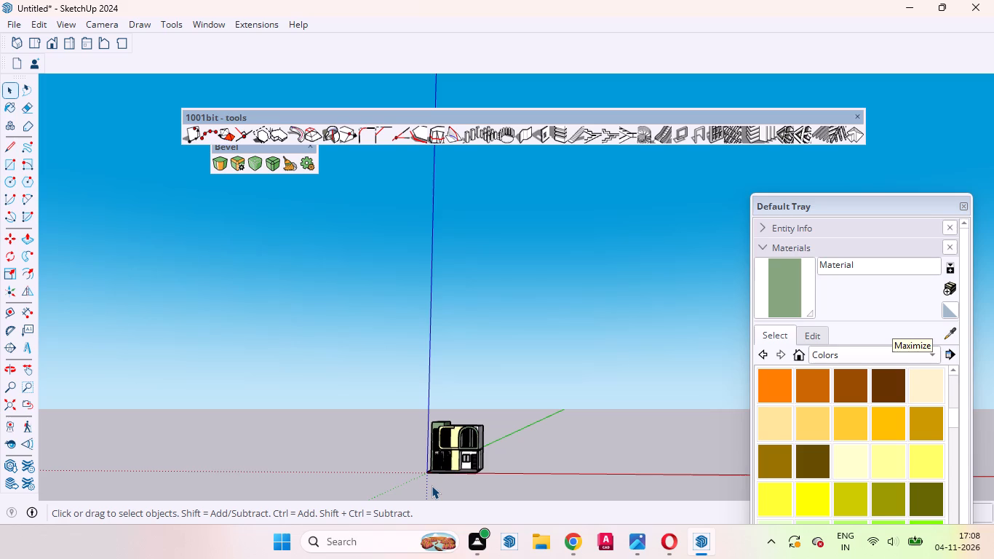
scroll(432, 485, down, 1)
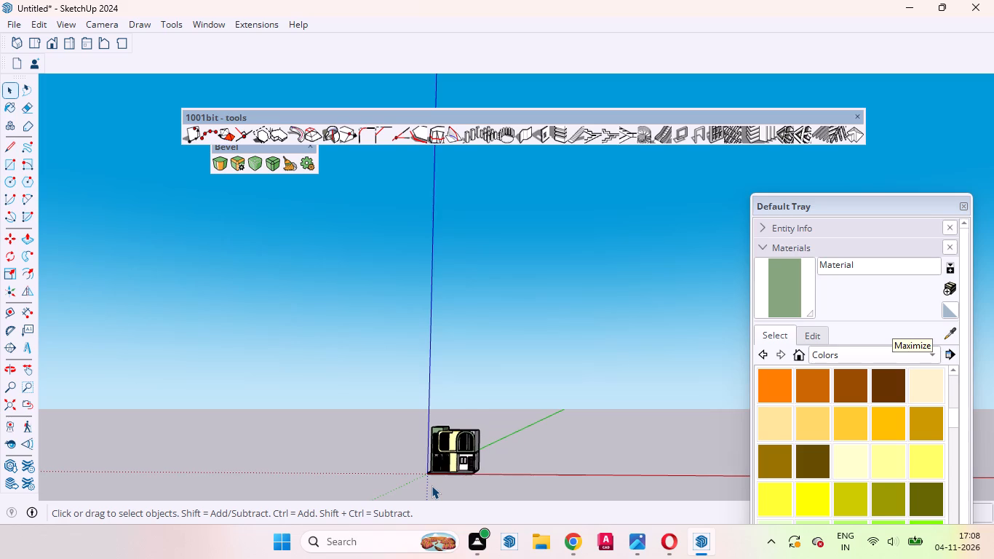
scroll(431, 485, down, 1)
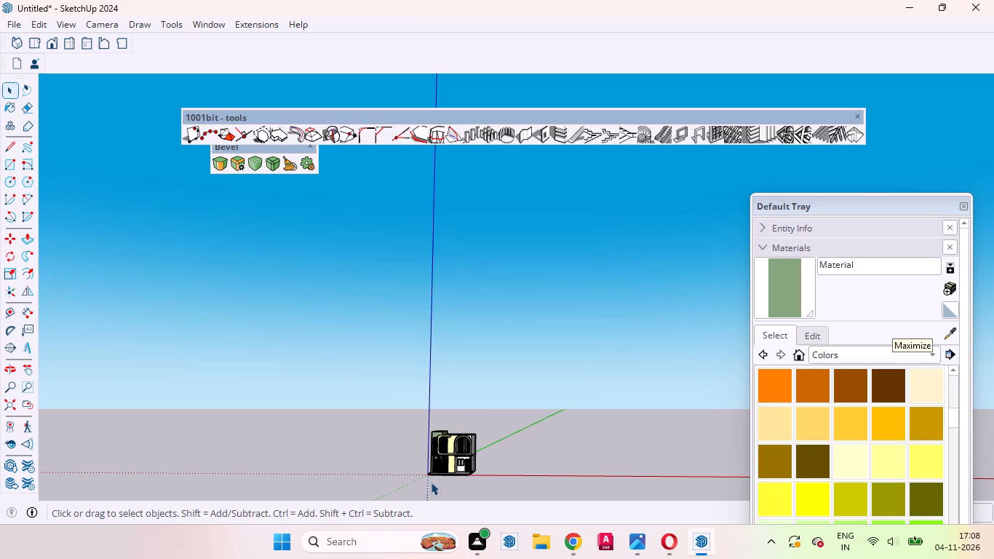
scroll(274, 407, down, 1)
scroll(418, 430, up, 4)
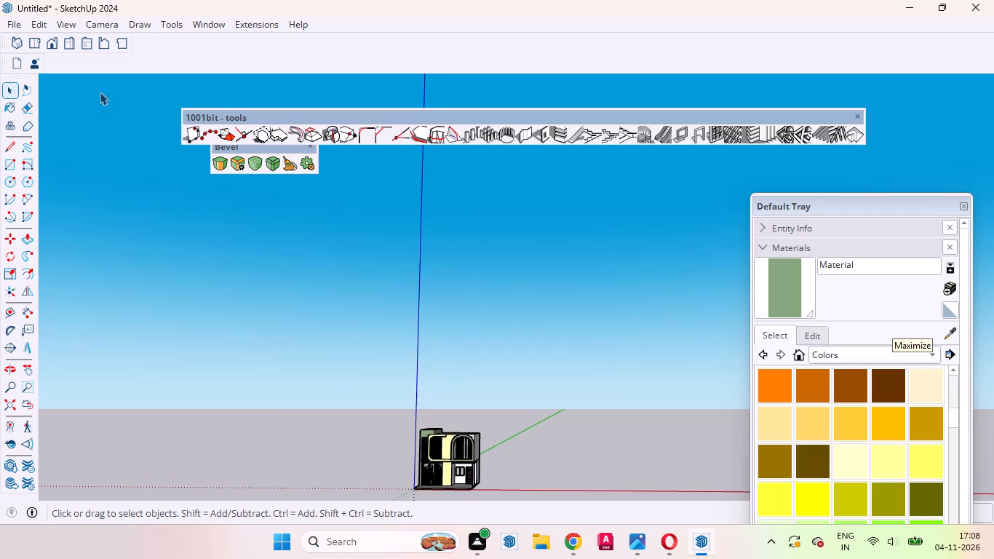
Save a scene of the house facade in the standard front view, with both storeys and the porch framed.
click(56, 36)
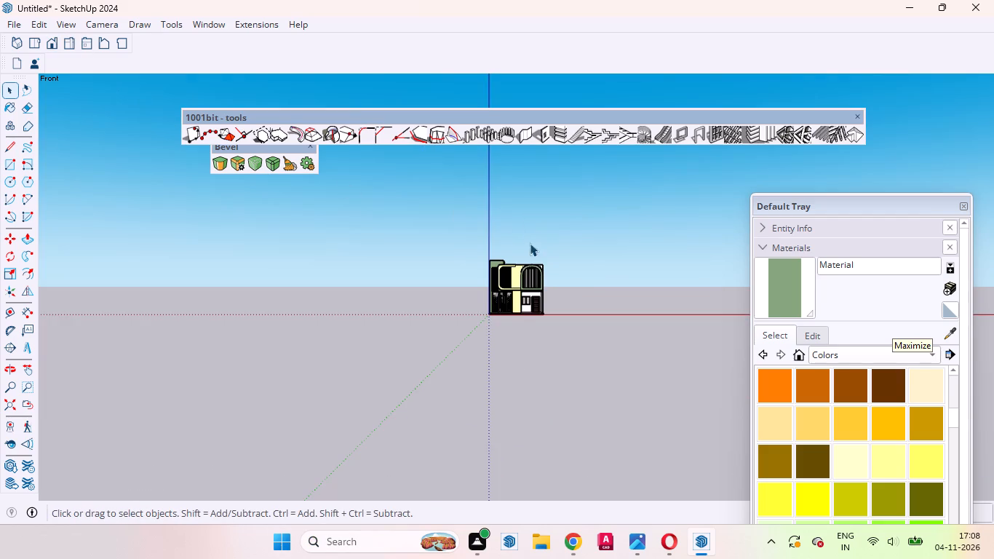
scroll(528, 279, up, 14)
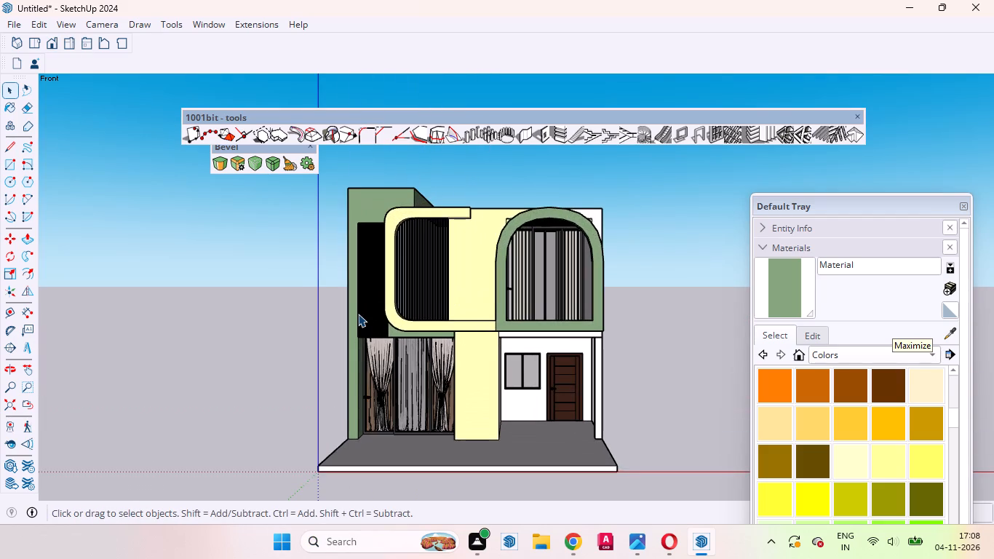
scroll(358, 314, up, 2)
scroll(358, 314, down, 1)
middle_click(370, 322)
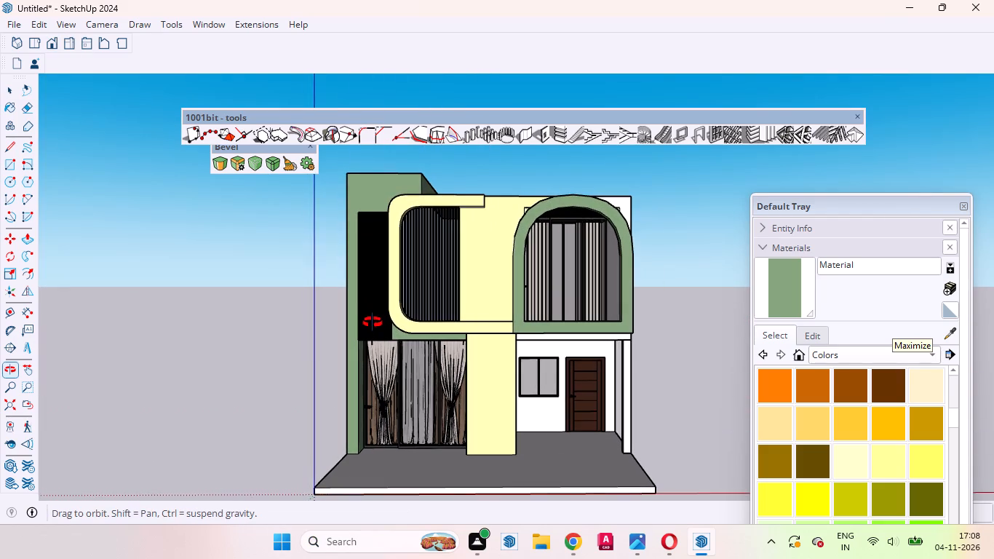
scroll(390, 299, up, 1)
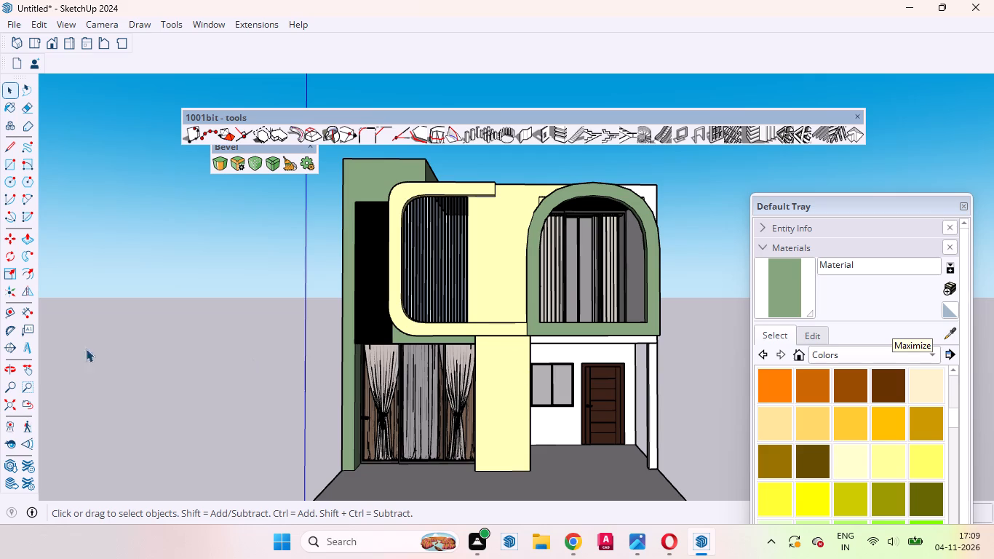
click(32, 372)
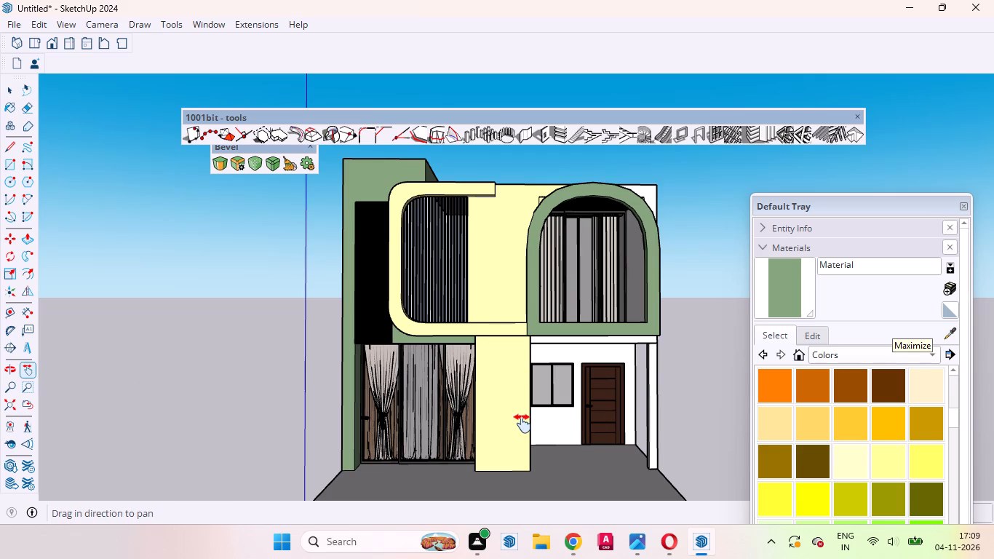
drag(522, 424, 525, 411)
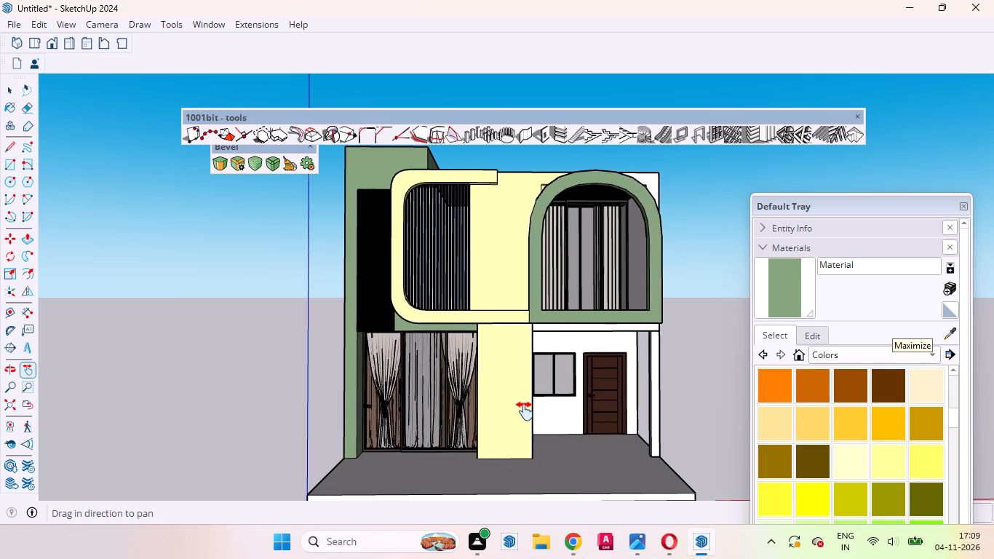
drag(525, 411, 525, 415)
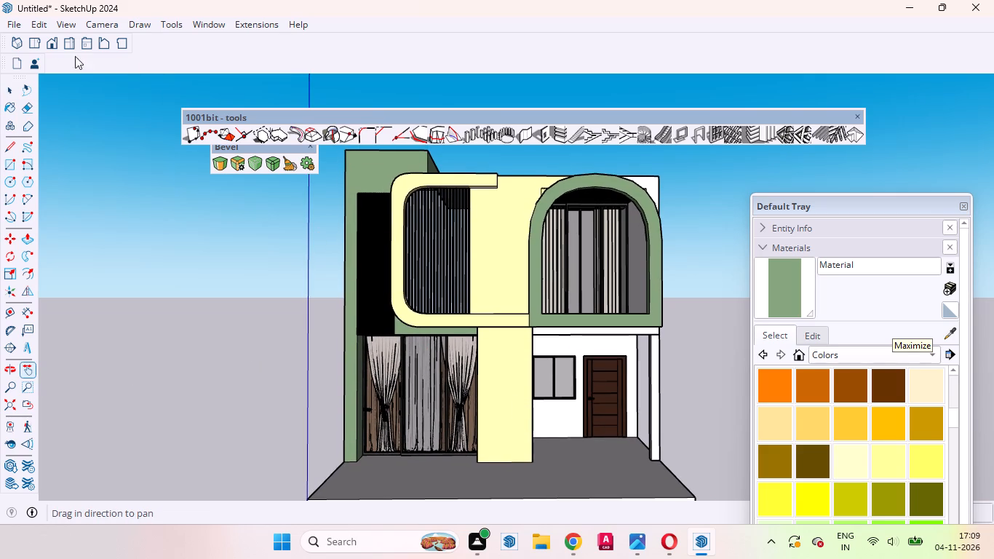
click(60, 29)
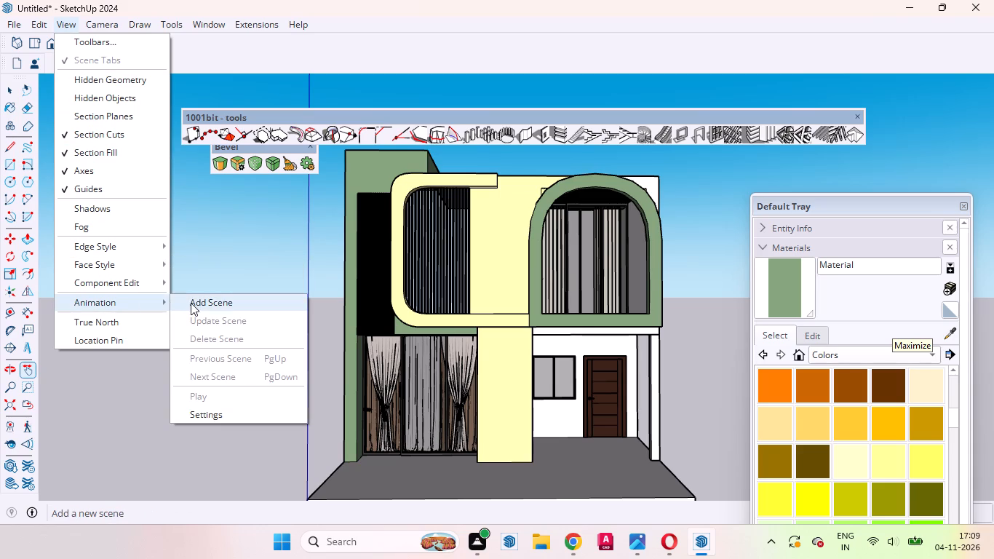
click(191, 303)
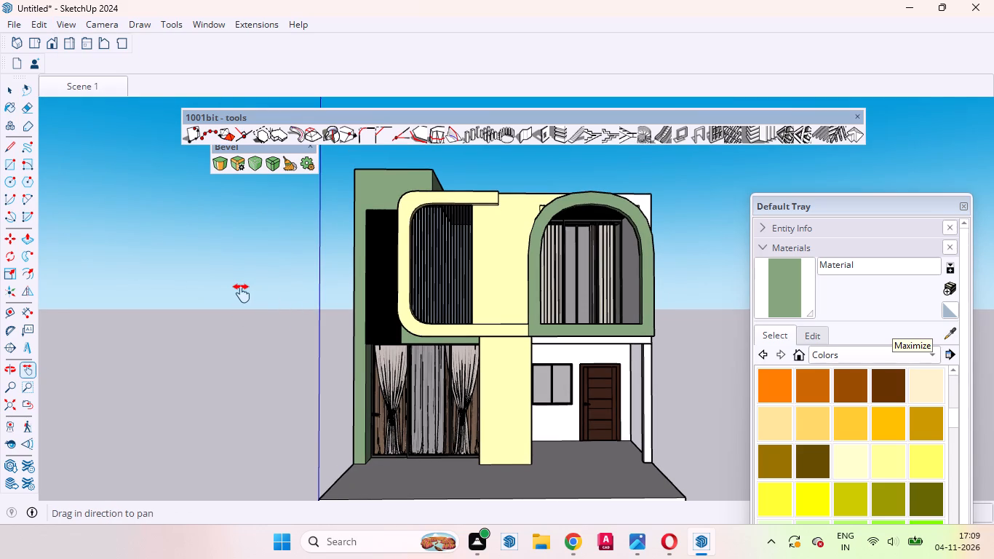
key(space)
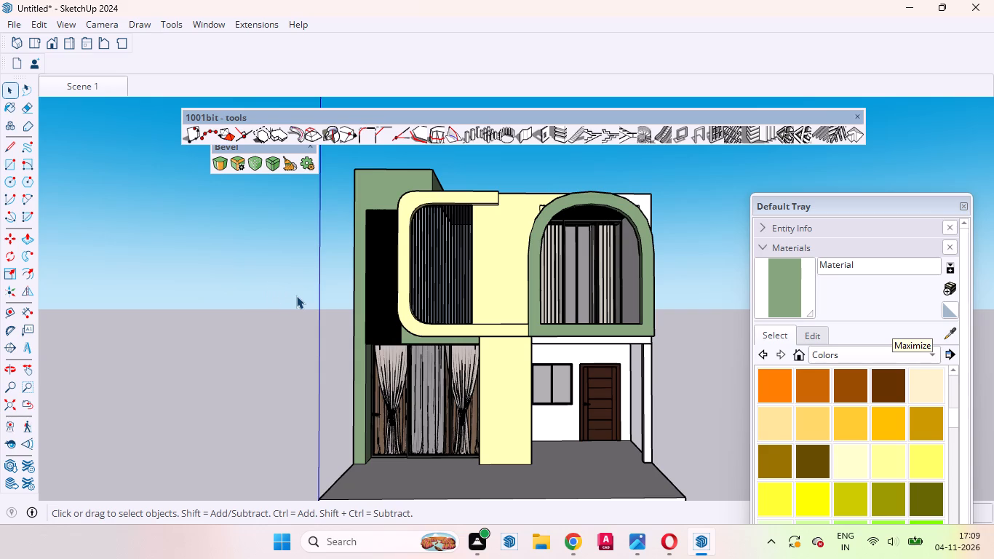
Inspect the vertical slats inside the upper-storey yellow frame and the room behind them up close from several angles.
middle_drag(295, 296, 275, 296)
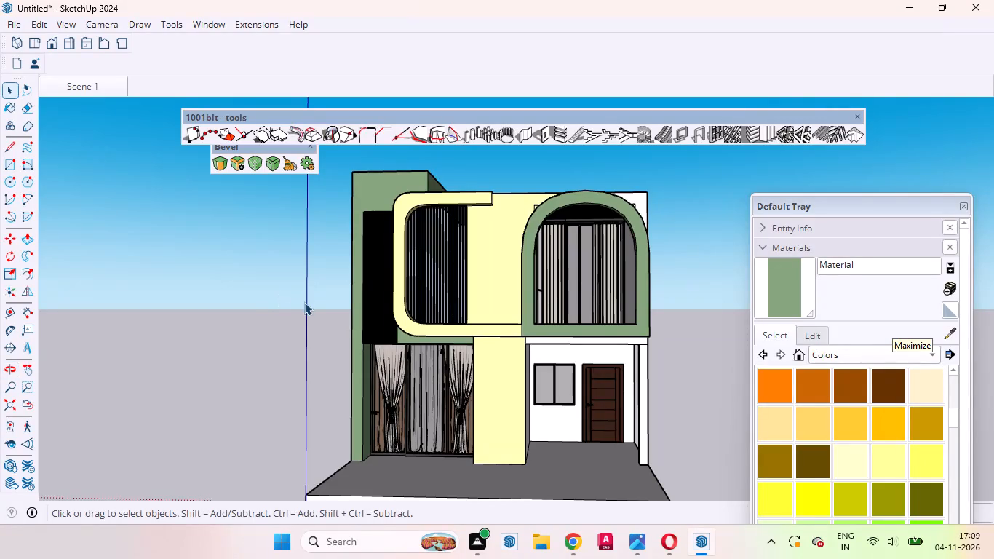
middle_drag(317, 304, 364, 297)
scroll(364, 297, up, 1)
middle_drag(338, 289, 335, 274)
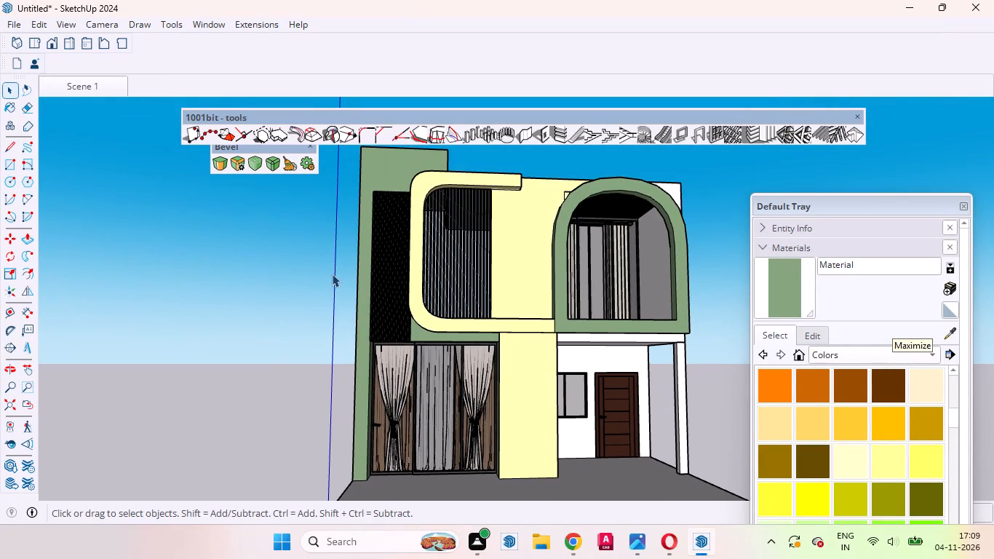
middle_drag(325, 275, 266, 258)
scroll(349, 269, up, 7)
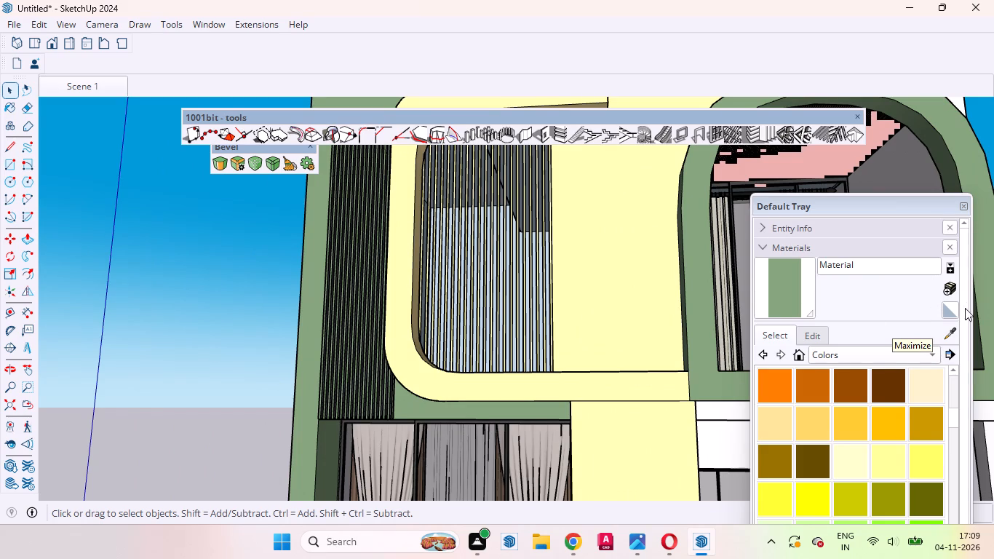
scroll(894, 285, up, 4)
scroll(467, 301, up, 2)
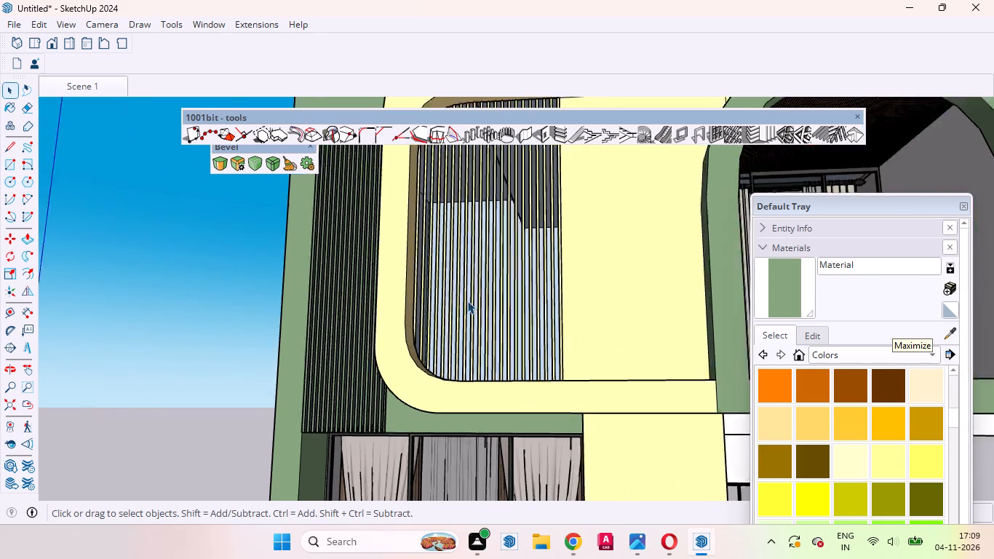
scroll(467, 301, up, 2)
middle_drag(472, 313, 405, 316)
scroll(427, 354, up, 14)
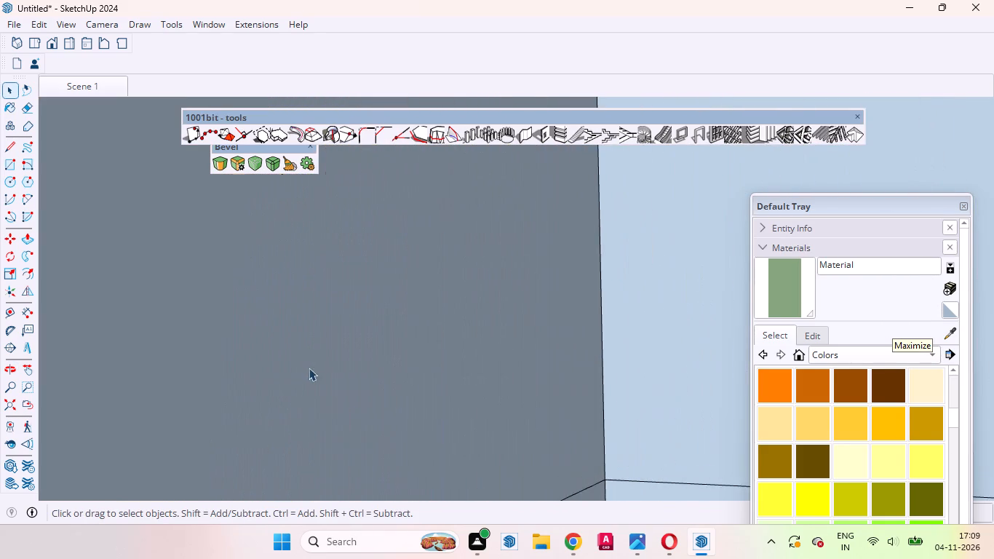
scroll(309, 368, up, 1)
scroll(287, 362, down, 14)
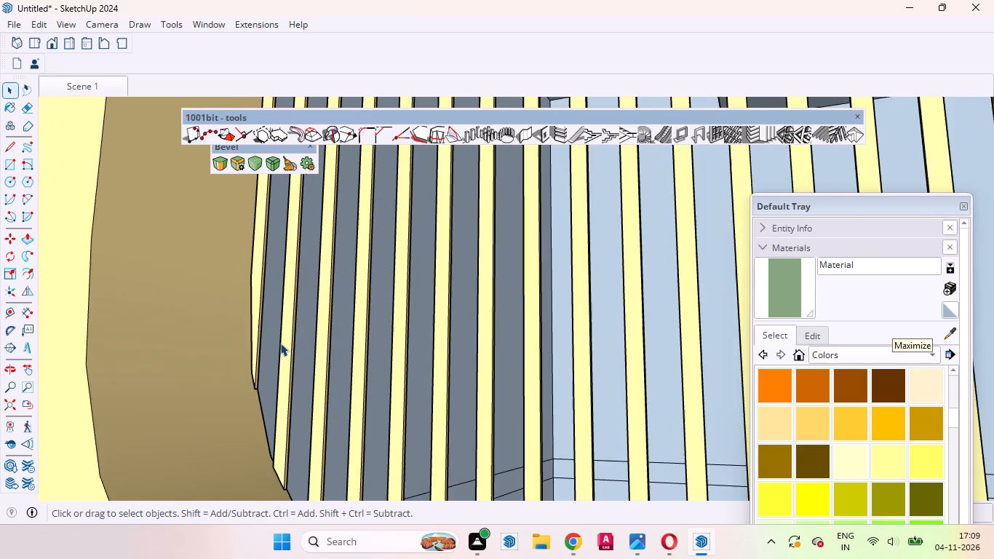
scroll(272, 309, down, 1)
middle_drag(277, 314, 297, 337)
scroll(299, 343, down, 4)
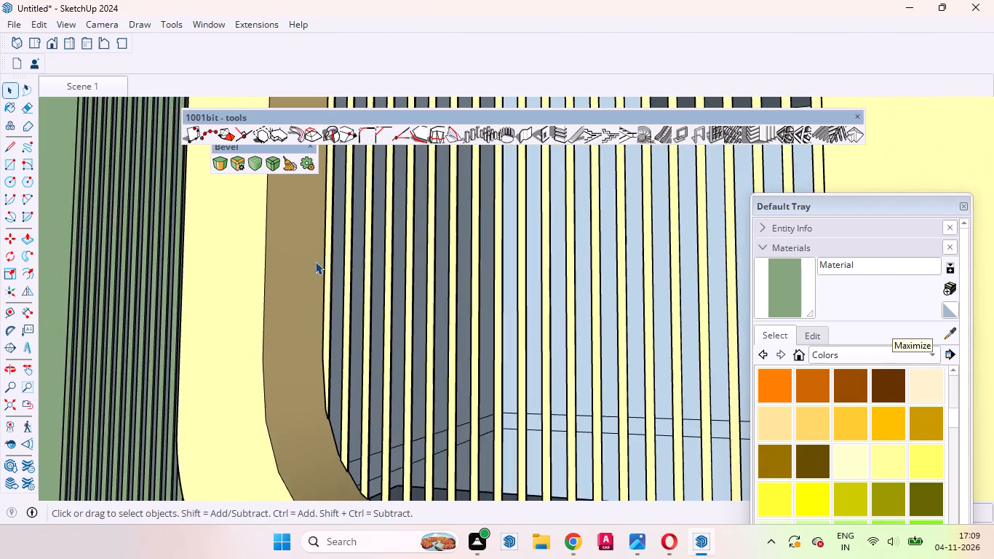
scroll(319, 247, up, 8)
scroll(326, 252, down, 1)
scroll(326, 252, up, 2)
middle_drag(330, 266, 450, 277)
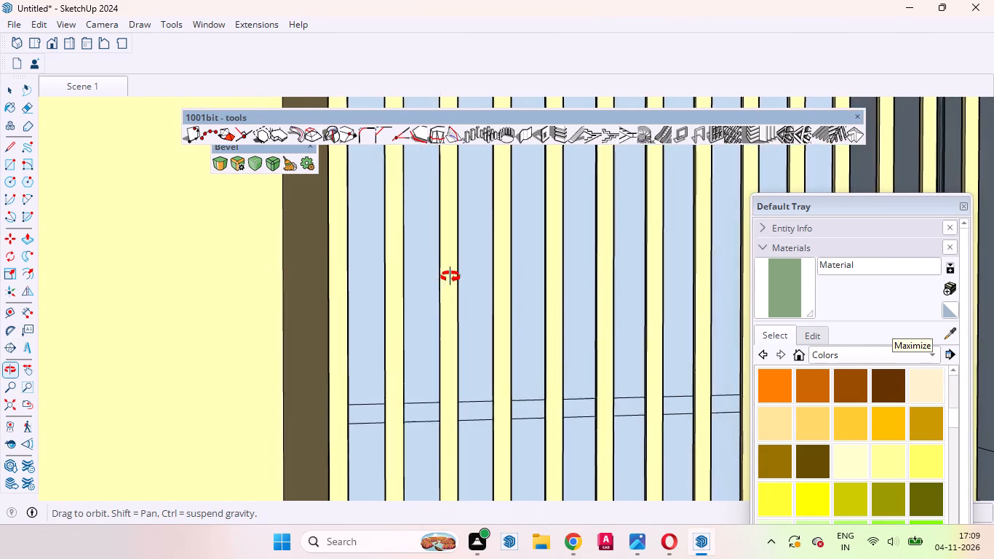
middle_drag(450, 277, 326, 301)
scroll(326, 297, up, 1)
scroll(325, 292, down, 5)
scroll(346, 355, down, 5)
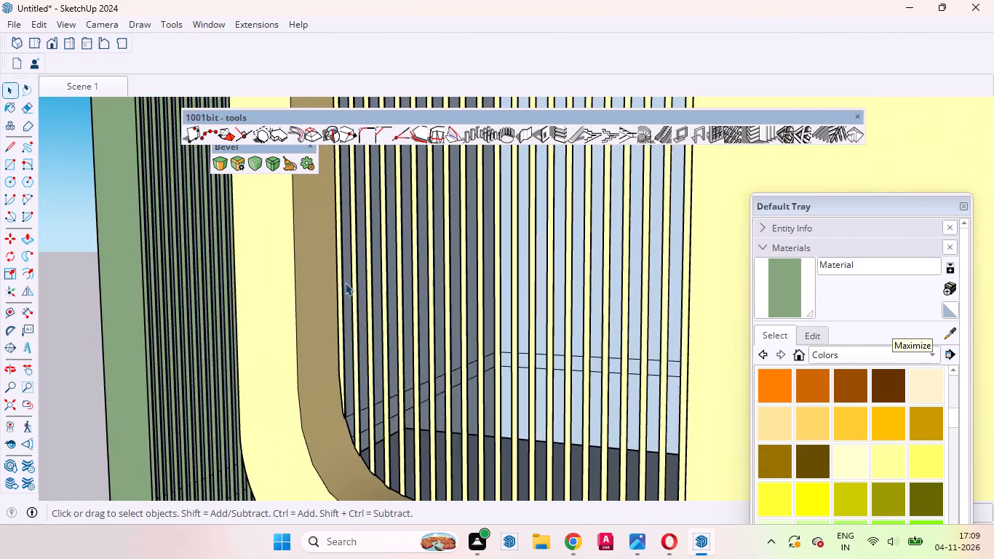
scroll(356, 424, up, 11)
scroll(336, 389, down, 6)
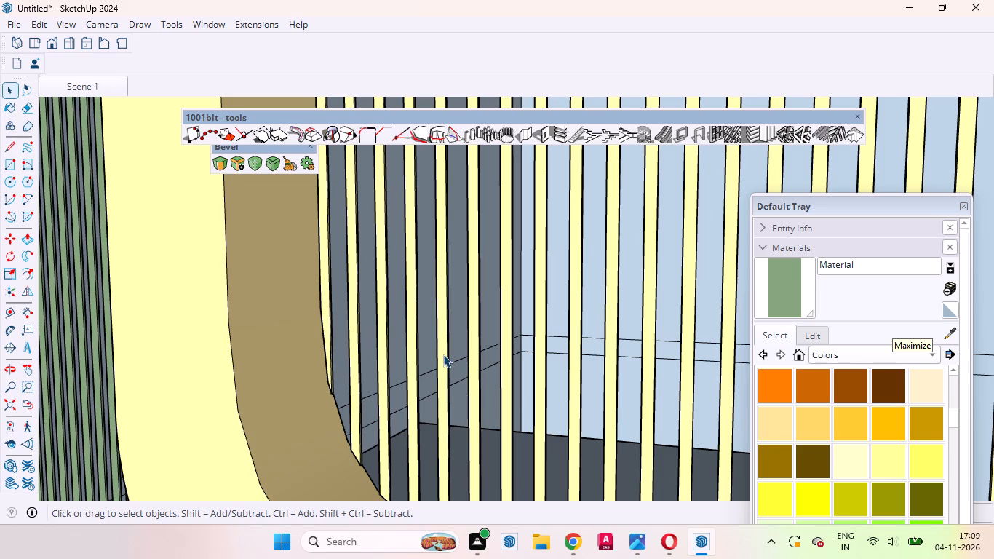
Inspect the underside of the upper-storey yellow frame, the side slats and the head of the curtained ground-floor door.
middle_drag(440, 356, 389, 369)
scroll(389, 364, down, 20)
scroll(389, 364, down, 1)
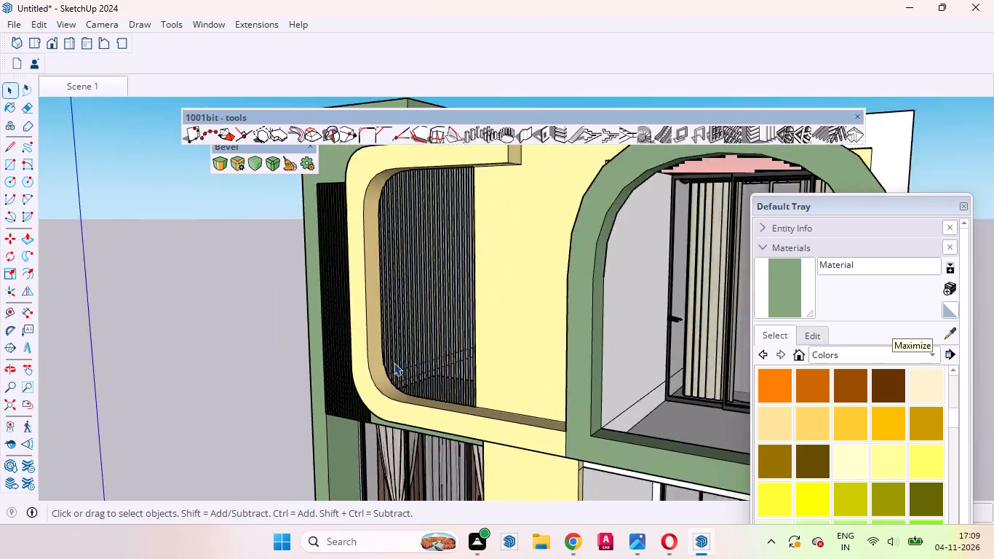
scroll(394, 362, down, 11)
middle_drag(450, 419, 423, 370)
scroll(426, 402, up, 10)
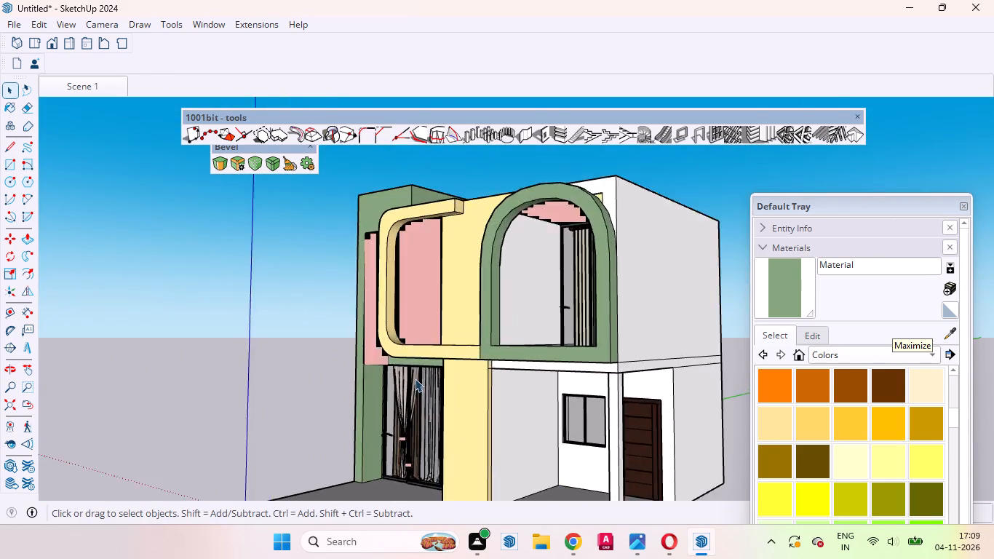
scroll(415, 378, up, 7)
middle_drag(353, 381, 366, 264)
scroll(357, 362, up, 11)
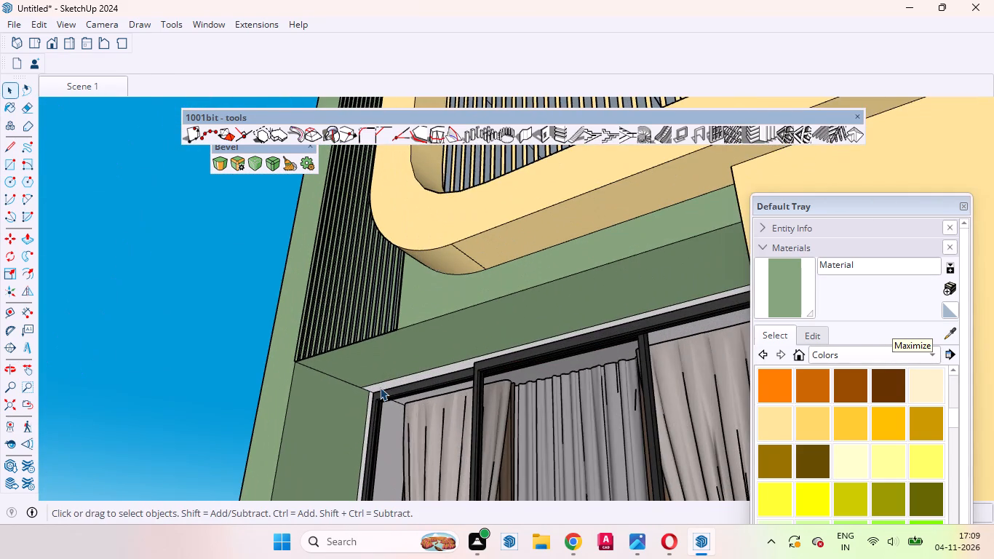
scroll(382, 387, up, 4)
scroll(383, 387, down, 6)
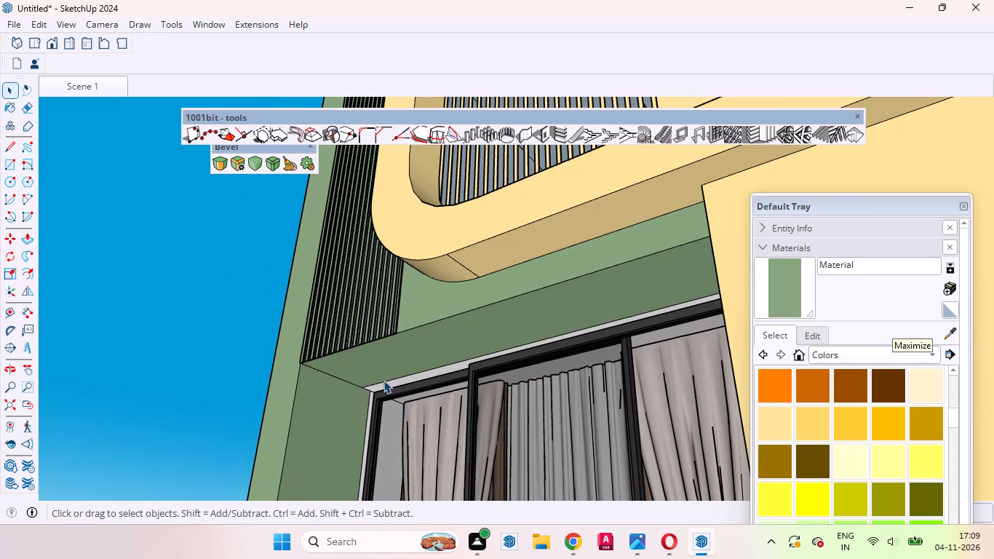
scroll(383, 377, down, 2)
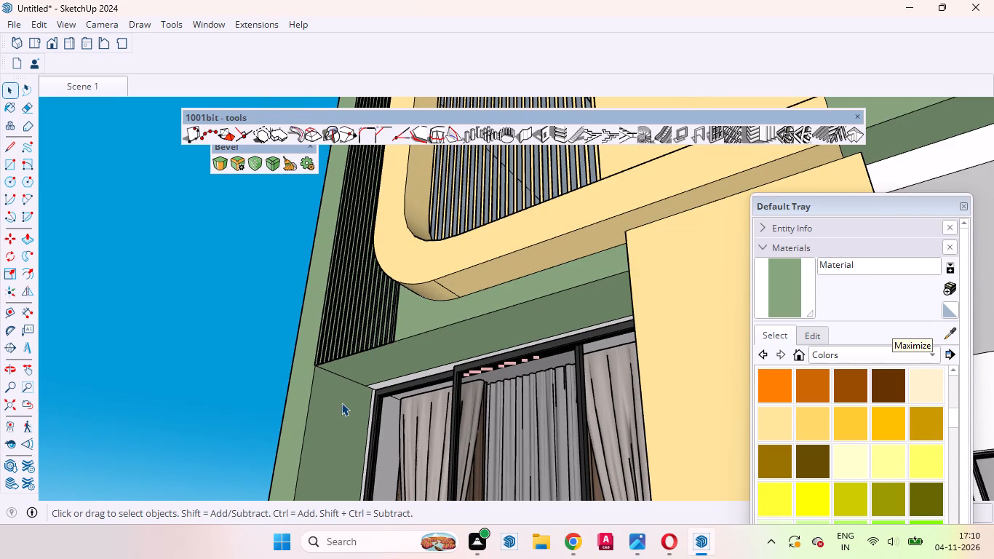
scroll(344, 390, down, 1)
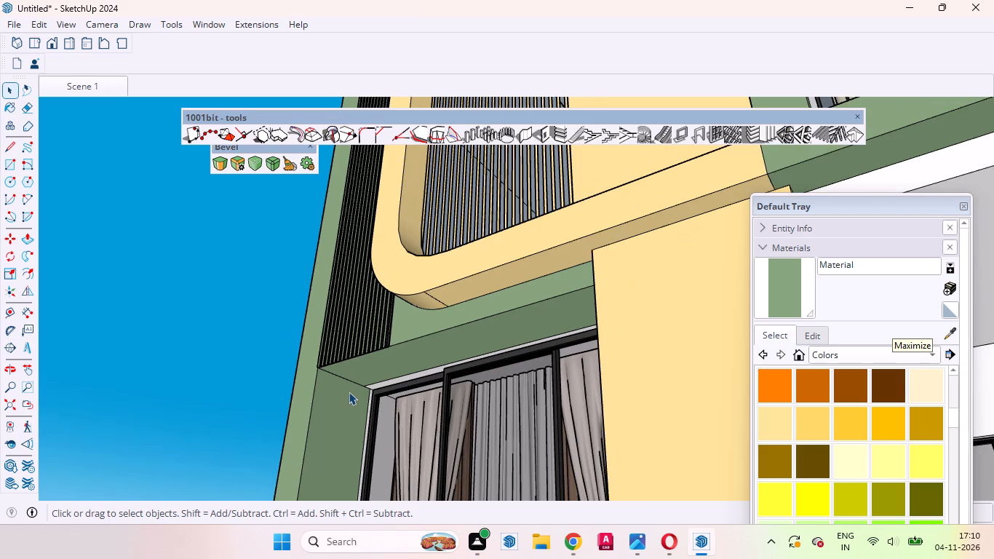
scroll(349, 392, down, 2)
scroll(349, 392, up, 2)
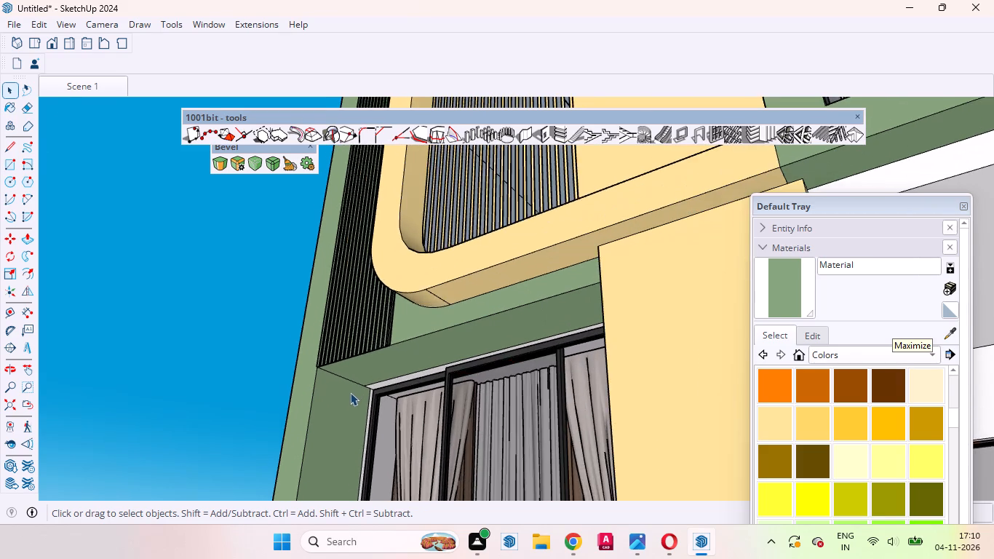
scroll(351, 392, down, 2)
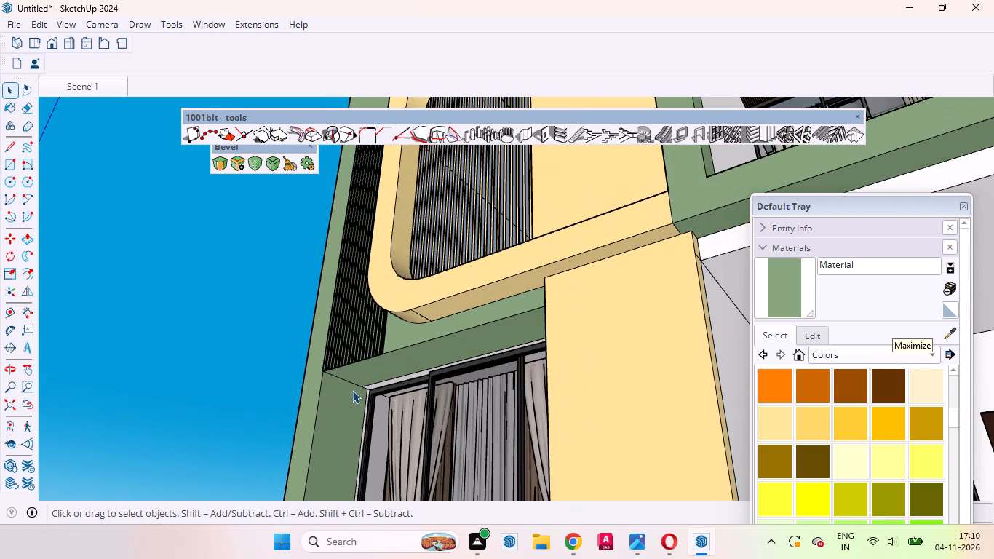
scroll(353, 392, down, 1)
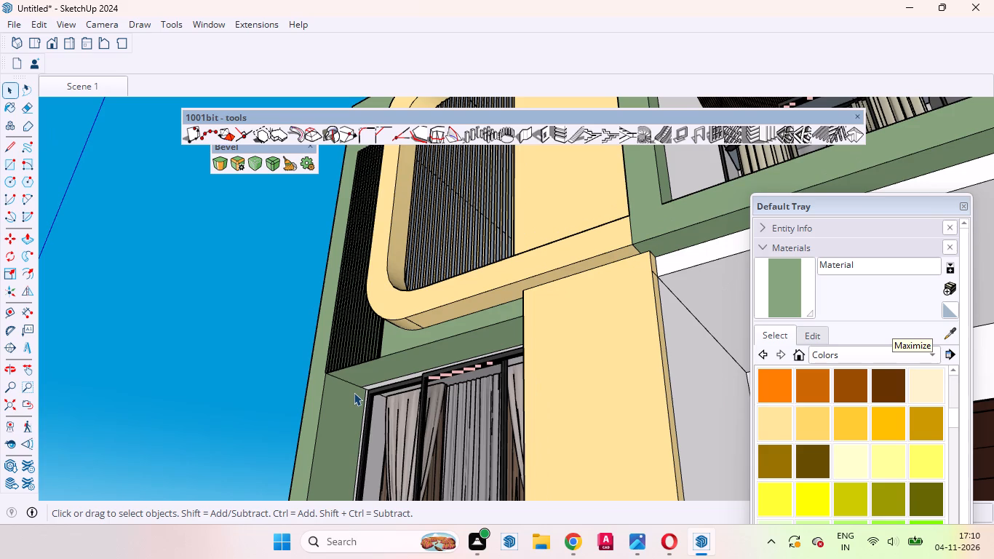
scroll(354, 392, down, 1)
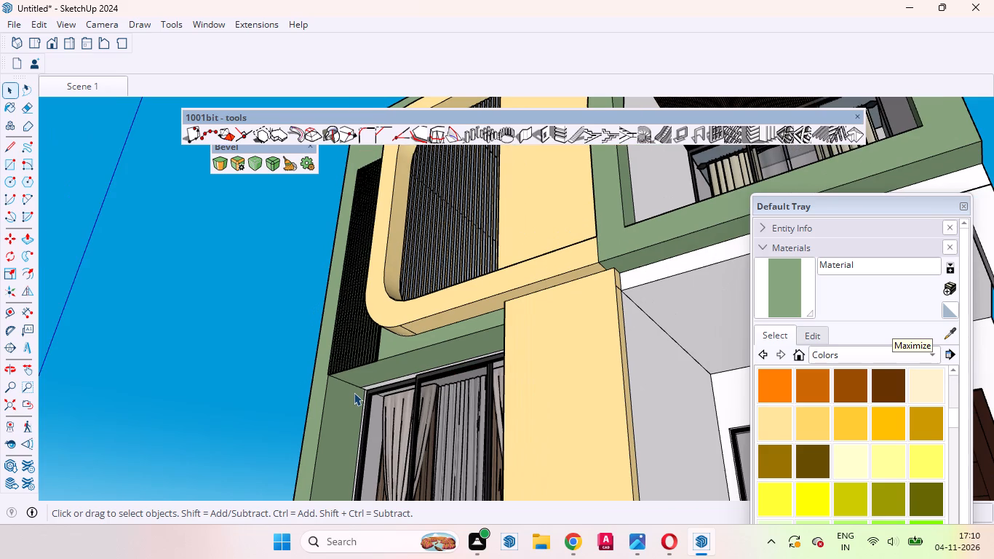
scroll(434, 419, down, 4)
scroll(411, 349, down, 6)
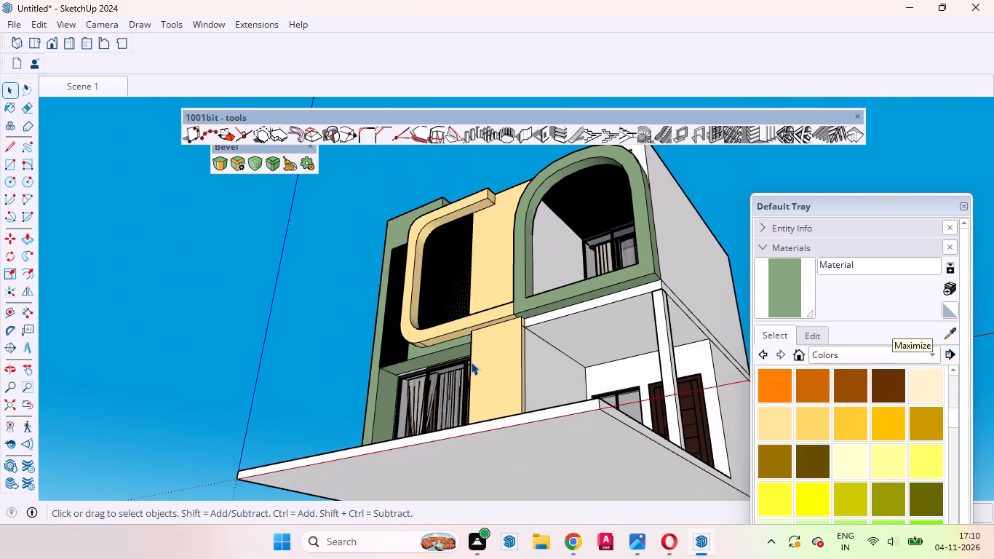
Open the house group and erase the stray seam across the yellow pier's porch-side face, just below the upper storey.
middle_drag(469, 362, 448, 333)
scroll(510, 309, up, 16)
middle_drag(540, 325, 511, 323)
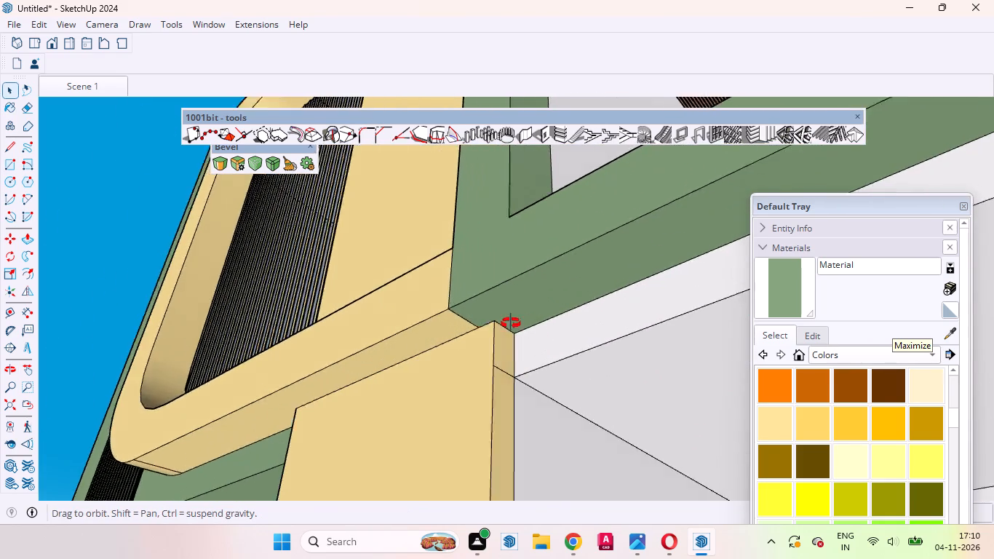
middle_drag(511, 323, 438, 318)
scroll(416, 370, up, 9)
click(417, 374)
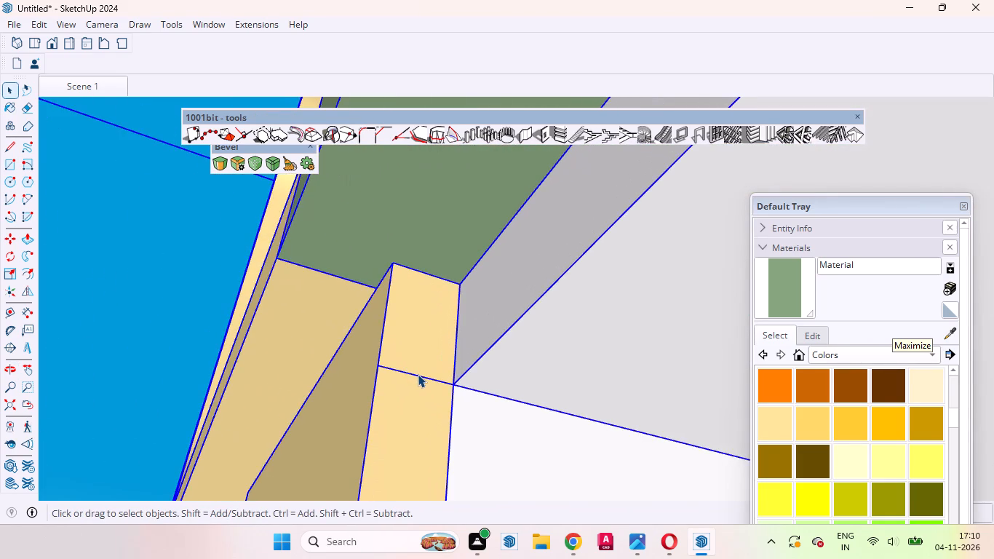
double_click(418, 374)
click(418, 375)
click(417, 375)
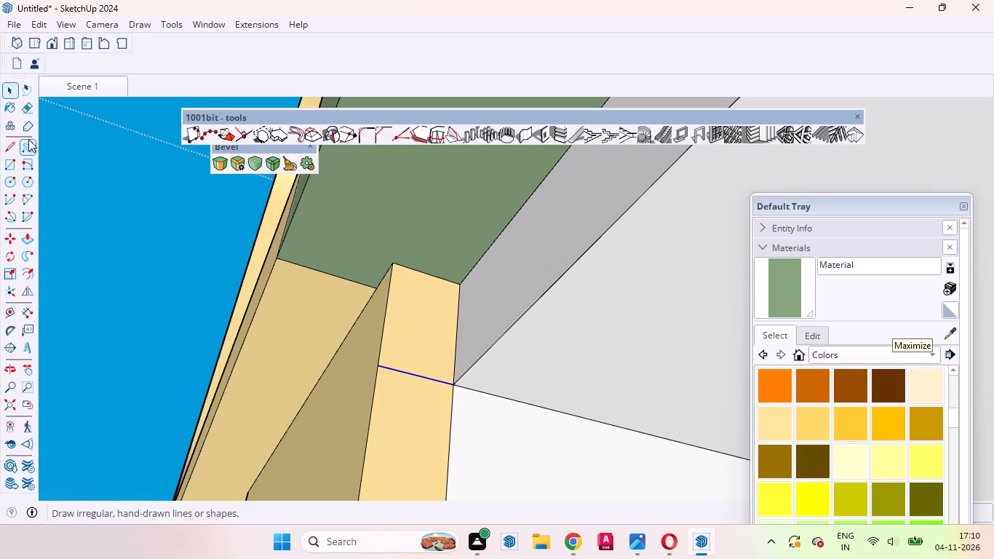
click(27, 102)
drag(415, 347, 413, 421)
Erase the matching seam across the yellow pier's side face next to the curtained ground-floor door.
middle_drag(365, 413, 669, 457)
scroll(644, 417, down, 12)
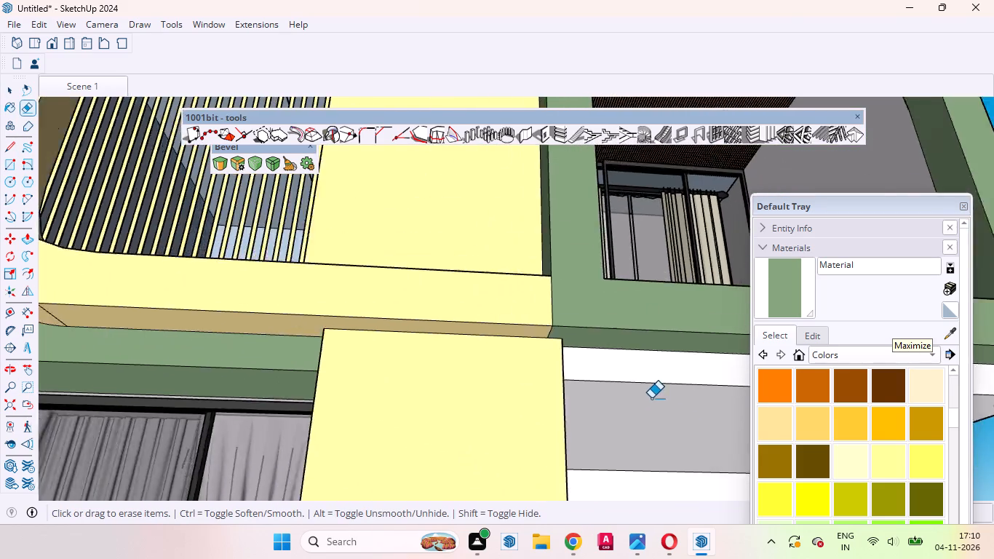
scroll(651, 398, down, 2)
scroll(369, 397, up, 10)
middle_drag(434, 394, 575, 409)
scroll(494, 400, up, 1)
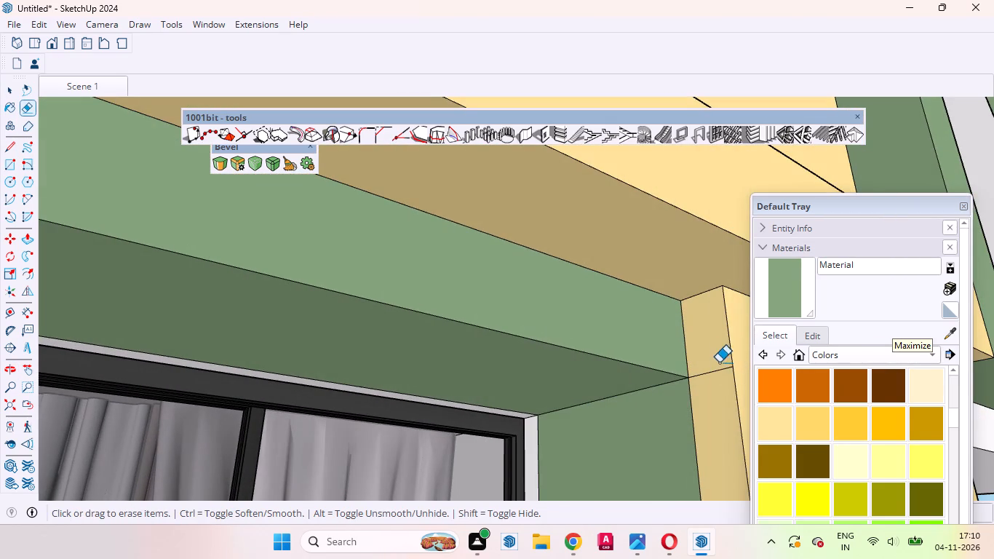
drag(716, 354, 718, 424)
Review the yellow pier and the whole house from the porch side and the front, and leave the house group.
scroll(513, 390, down, 20)
scroll(513, 390, down, 1)
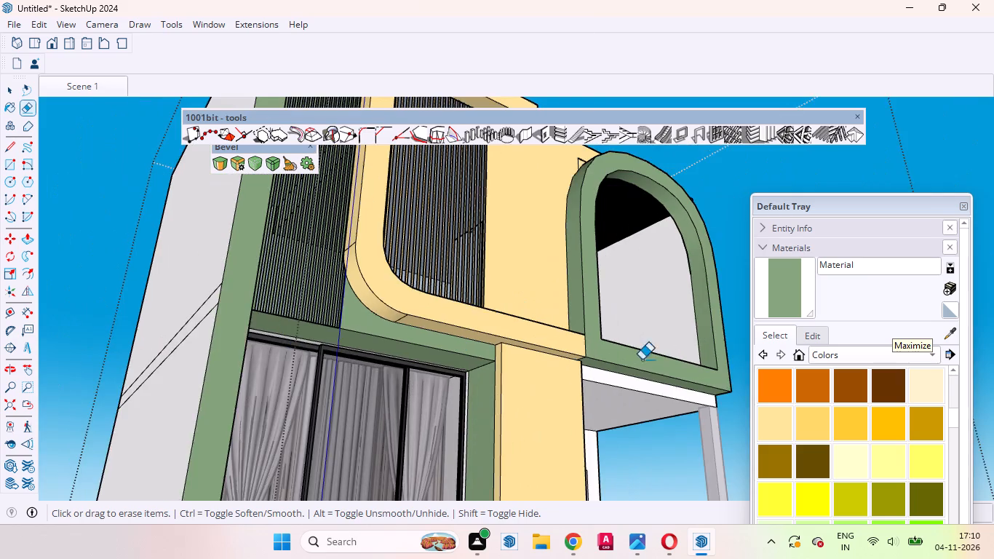
middle_drag(627, 403, 207, 338)
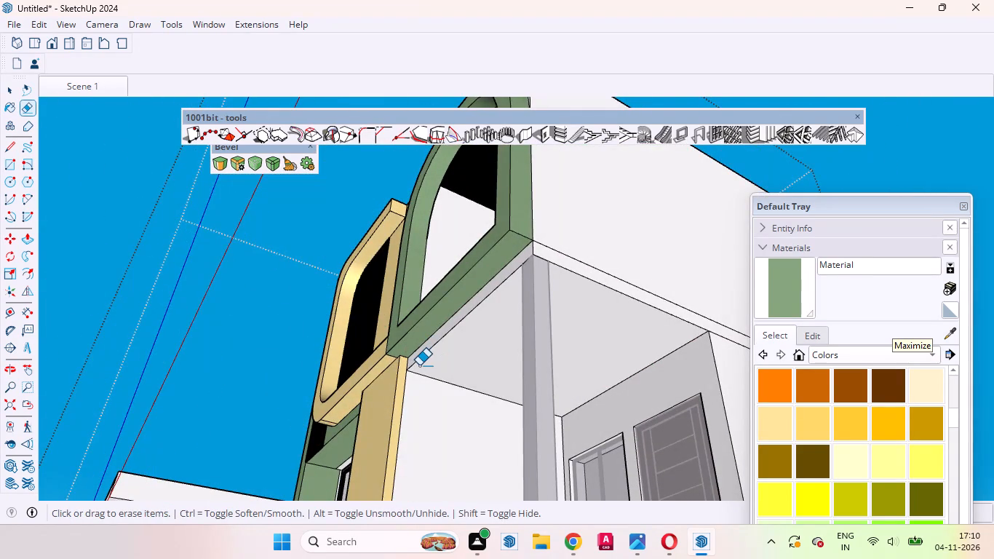
key(space)
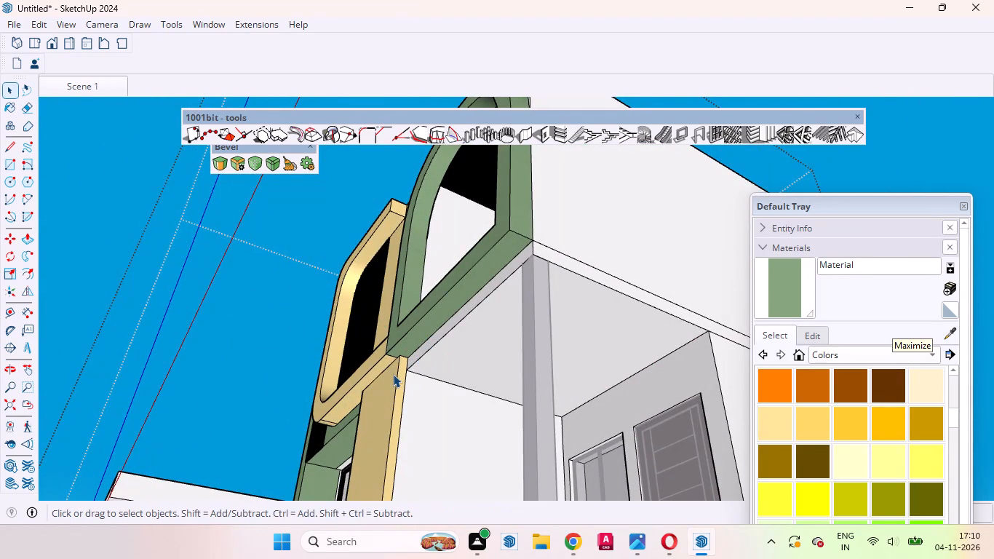
scroll(412, 373, down, 3)
middle_drag(443, 408, 484, 475)
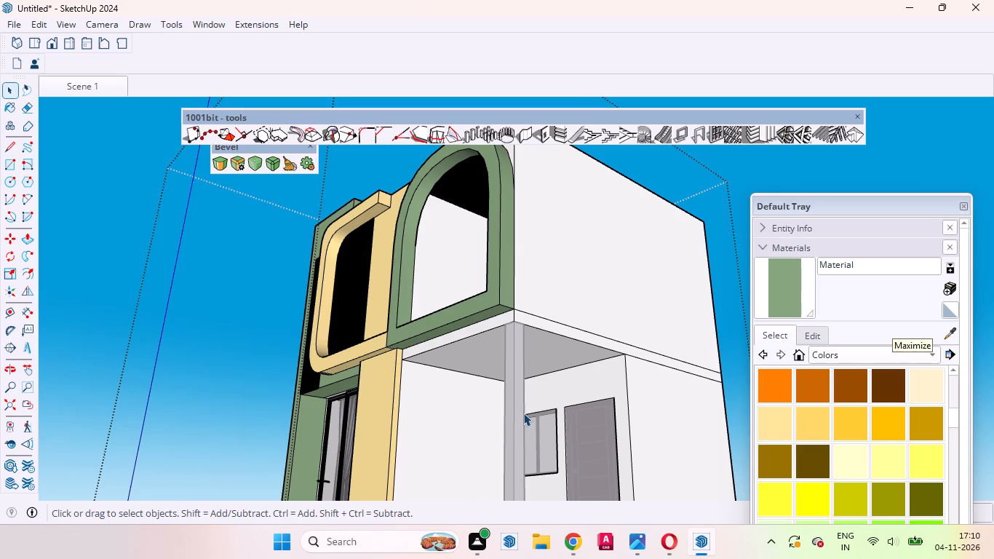
scroll(517, 432, down, 3)
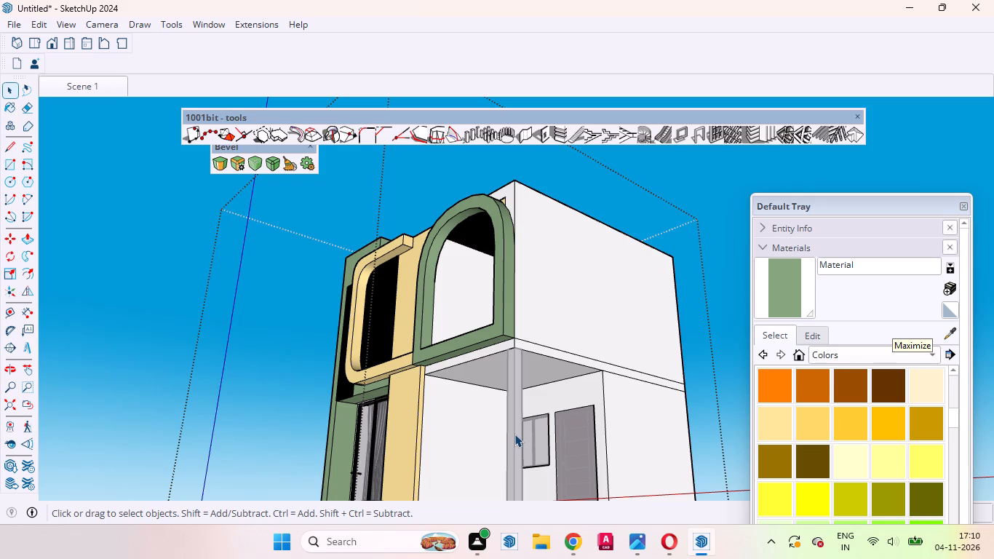
scroll(514, 434, down, 1)
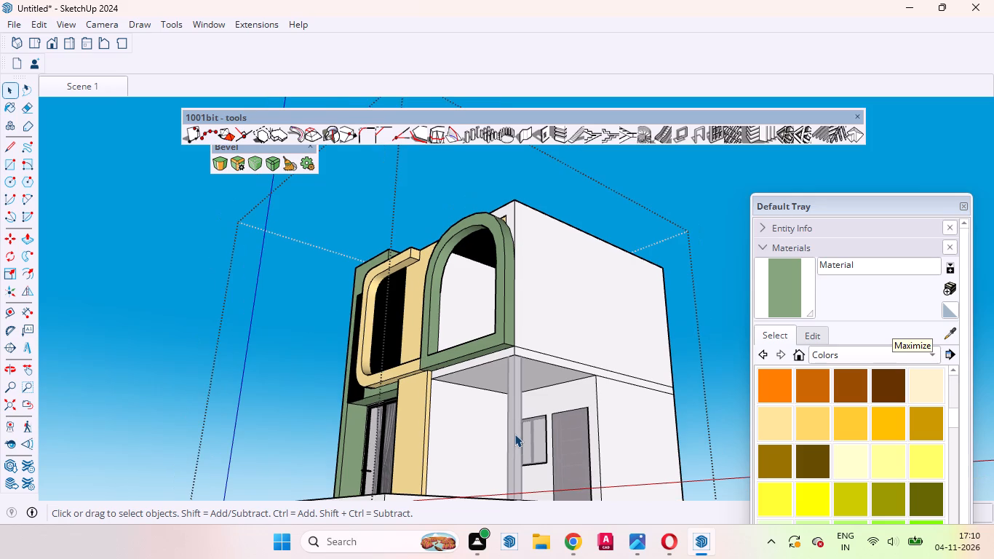
scroll(514, 434, down, 3)
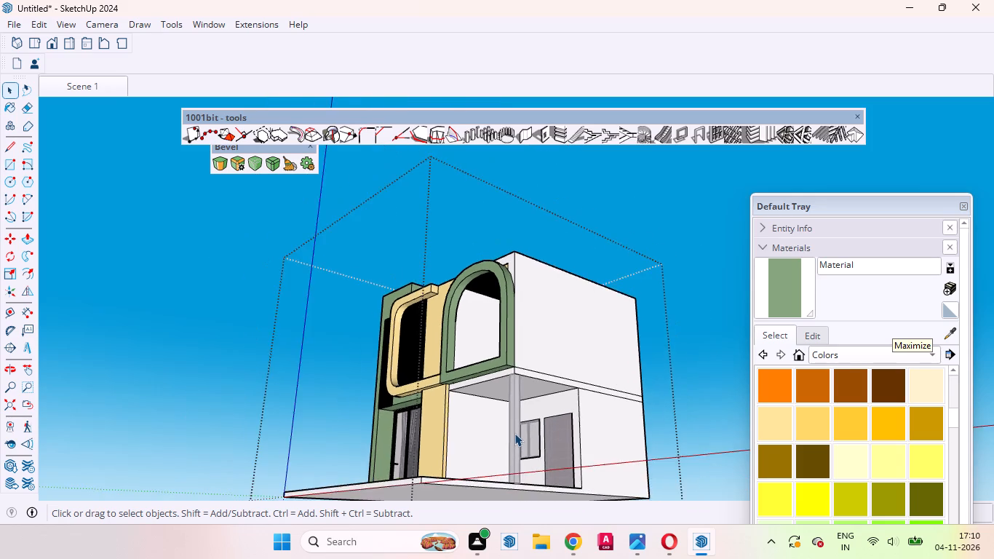
scroll(514, 433, down, 3)
scroll(514, 433, up, 2)
scroll(518, 426, down, 7)
scroll(476, 499, up, 7)
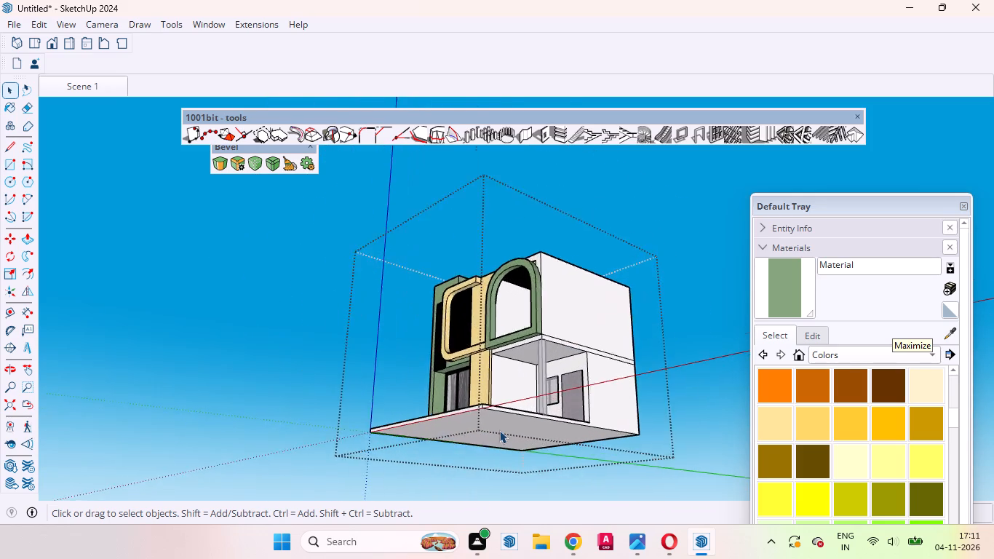
scroll(499, 430, up, 2)
middle_drag(517, 446, 670, 486)
double_click(661, 366)
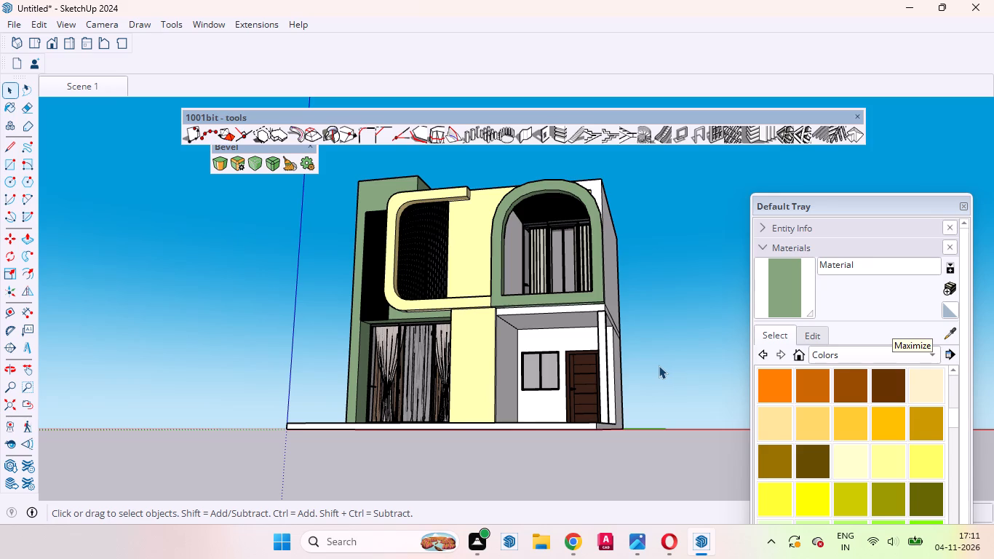
Place a vertical guide on the upper-storey yellow wall, about 3' 8" from the green arch frame toward the slats.
scroll(493, 262, up, 4)
middle_drag(419, 285, 464, 313)
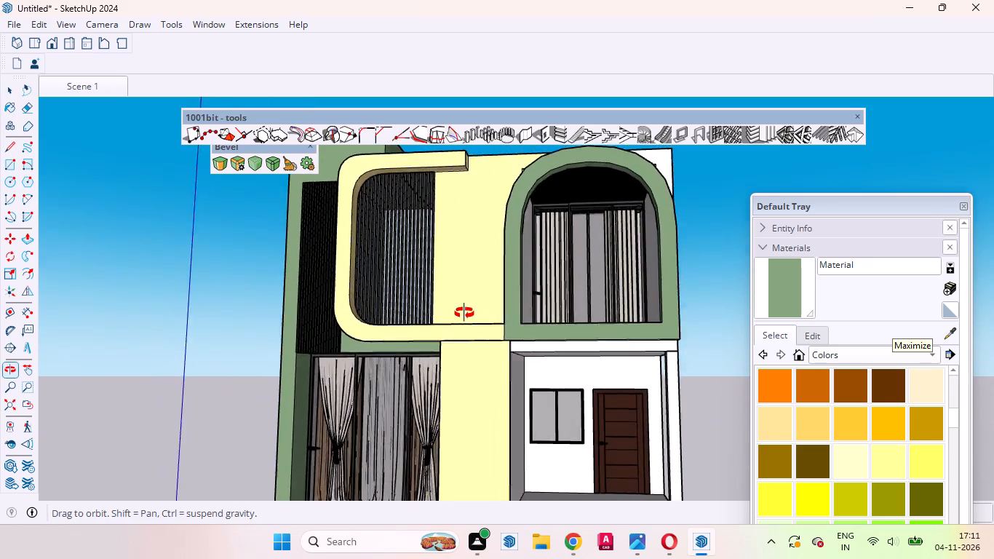
middle_drag(464, 313, 534, 422)
scroll(528, 365, up, 4)
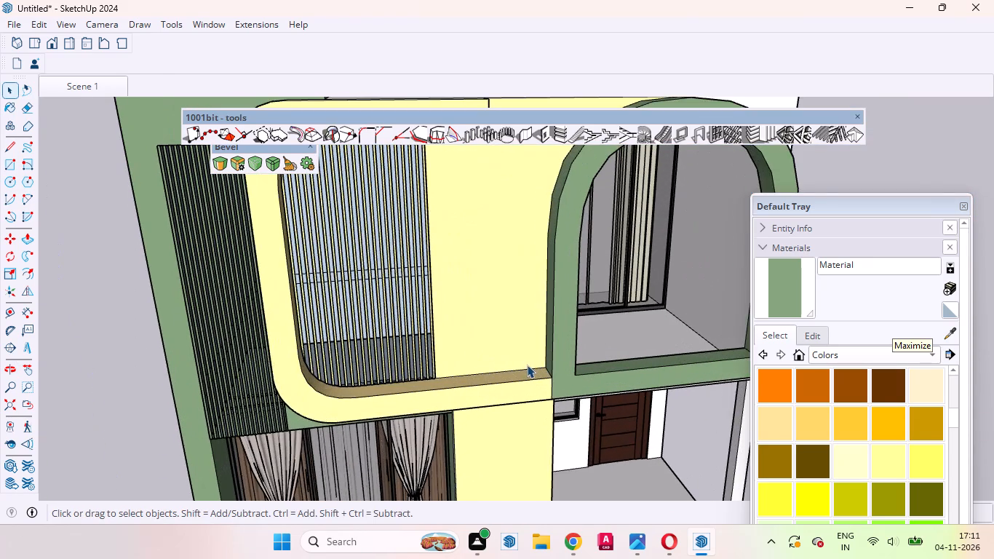
scroll(527, 365, down, 3)
key(t)
scroll(528, 298, up, 4)
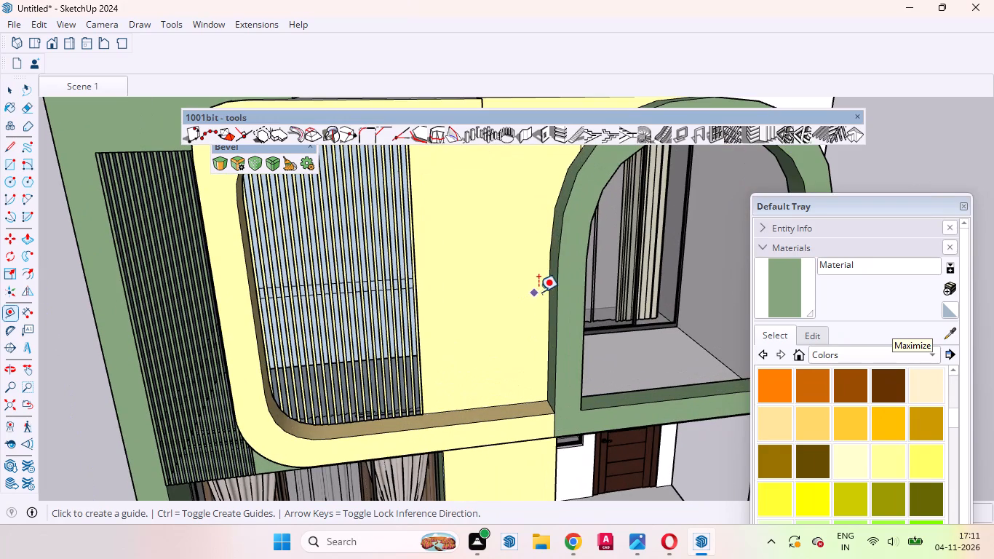
click(548, 286)
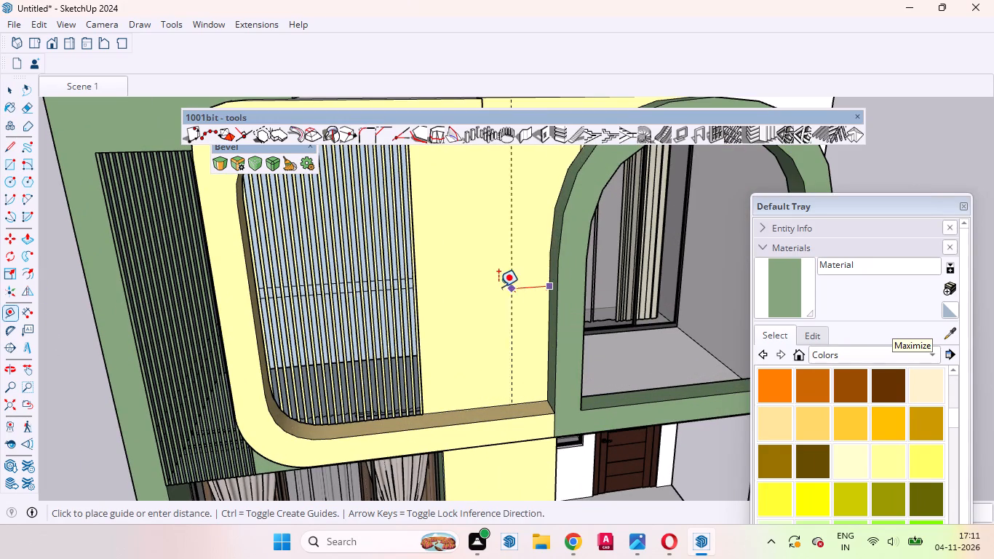
scroll(474, 289, down, 3)
middle_drag(467, 301, 446, 288)
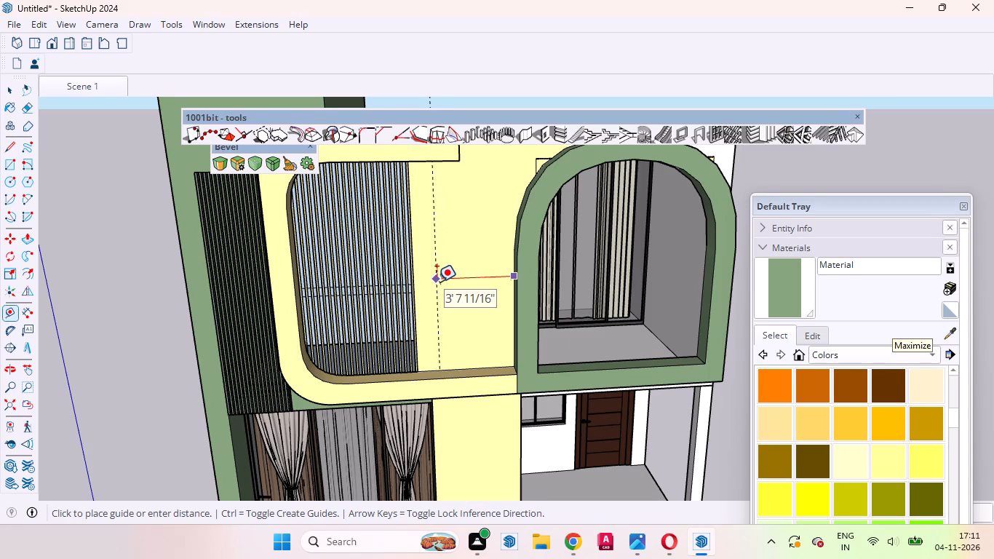
click(437, 282)
Place a horizontal guide across the upper-storey yellow wall, offset upward from the frame's bottom ledge to near mid-height of the slatted opening.
scroll(462, 306, down, 4)
scroll(466, 347, up, 8)
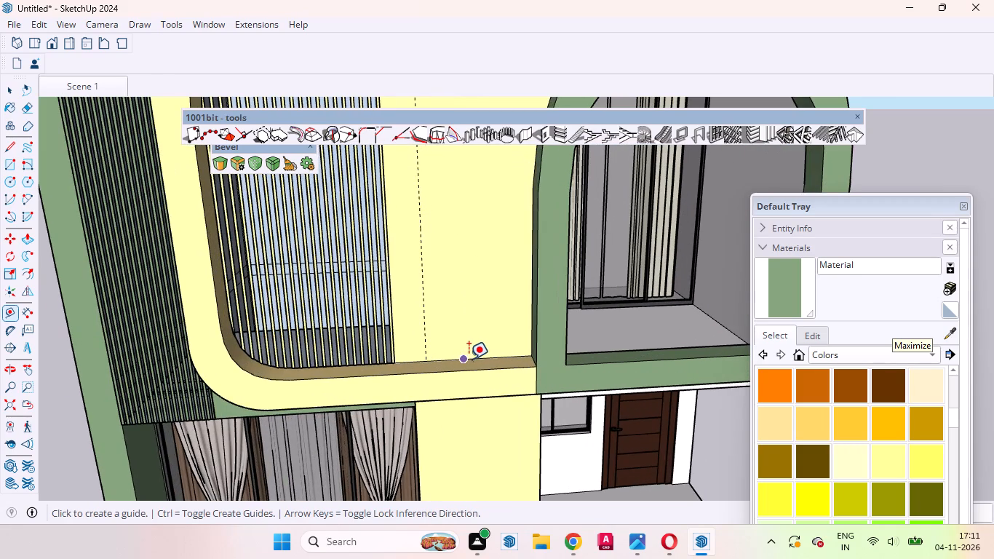
click(482, 357)
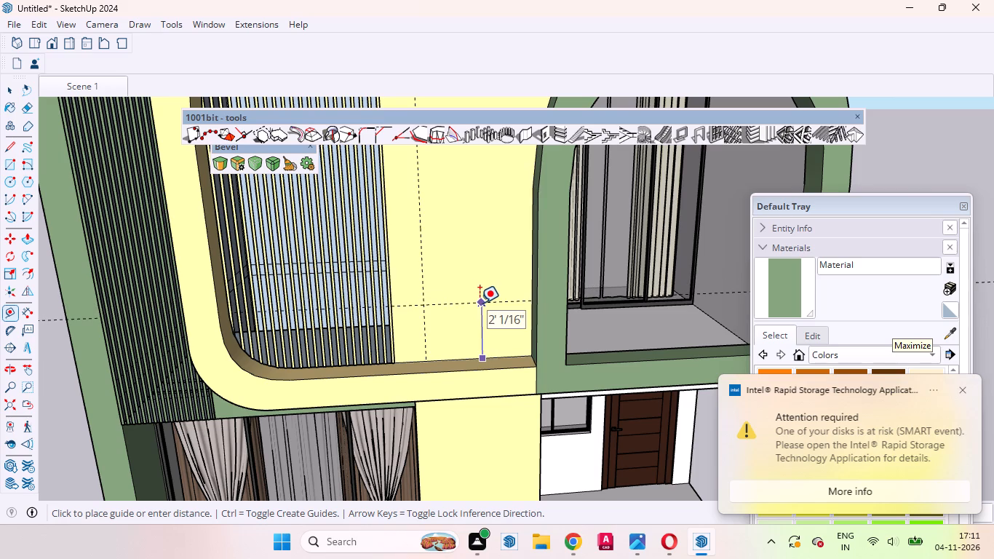
scroll(472, 332, down, 4)
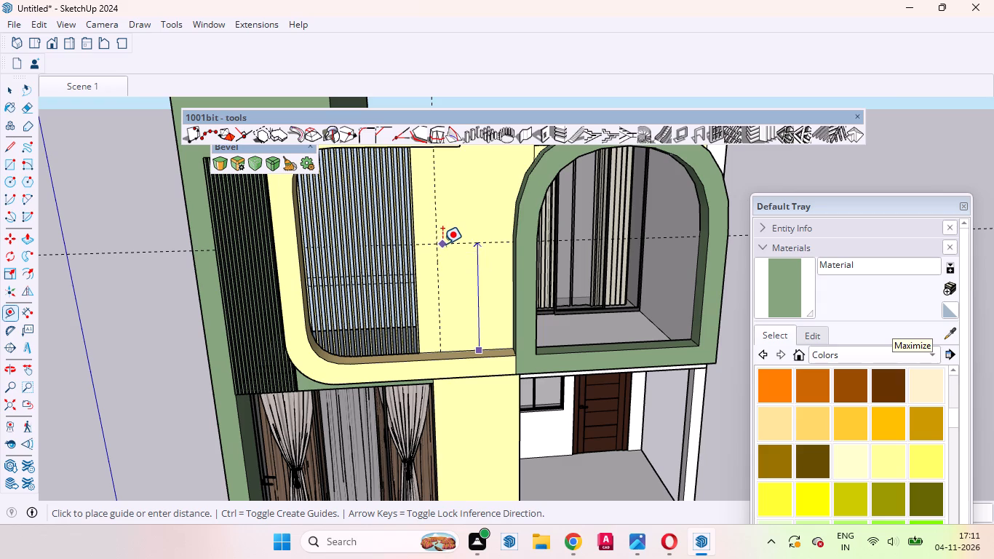
click(442, 247)
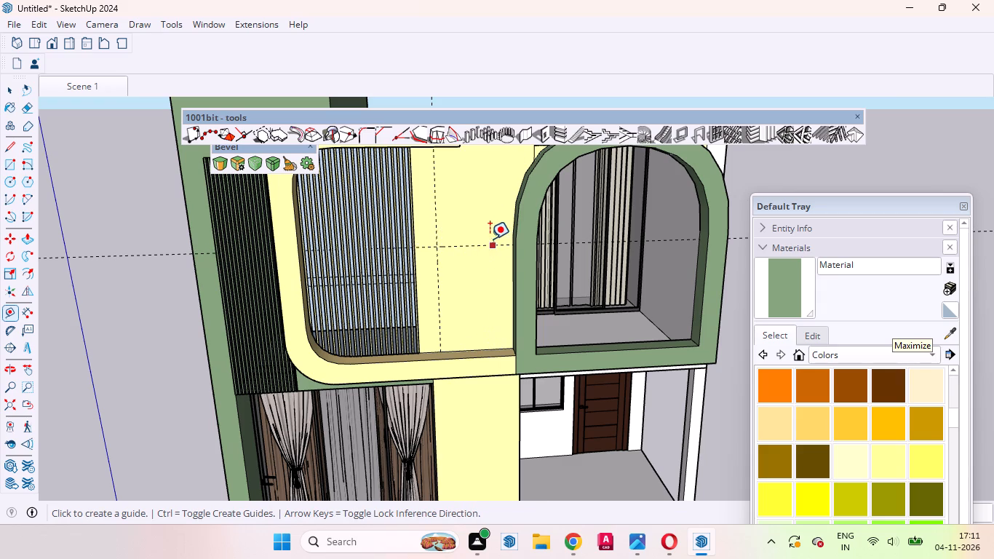
Place a horizontal guide on the upper-storey yellow wall 4' above the mid-height guide.
click(480, 243)
scroll(464, 247, down, 3)
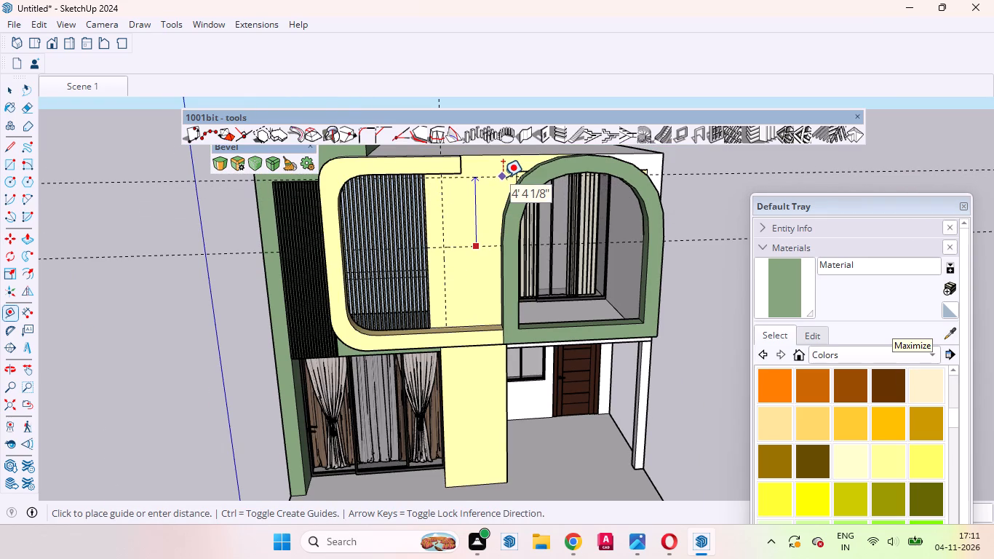
text(4')
key(Return)
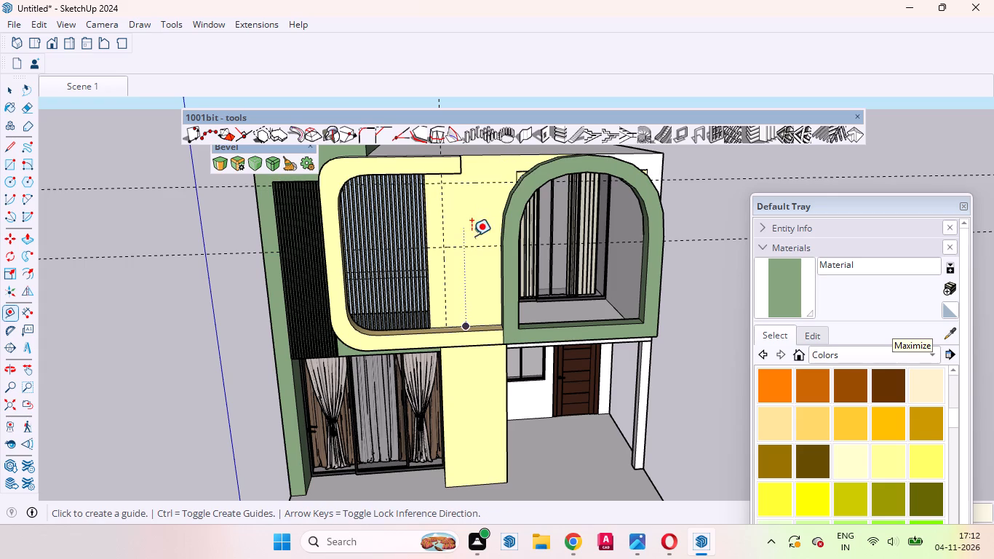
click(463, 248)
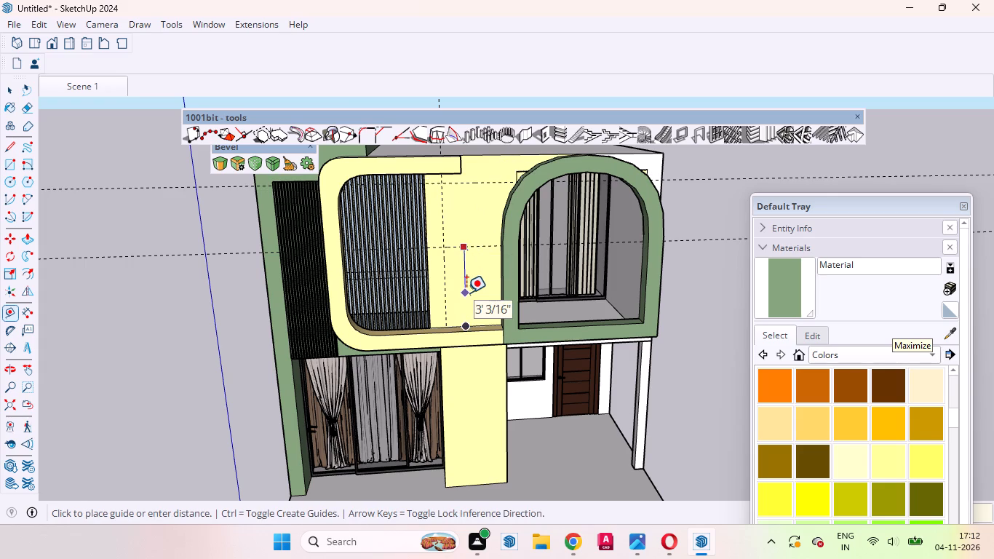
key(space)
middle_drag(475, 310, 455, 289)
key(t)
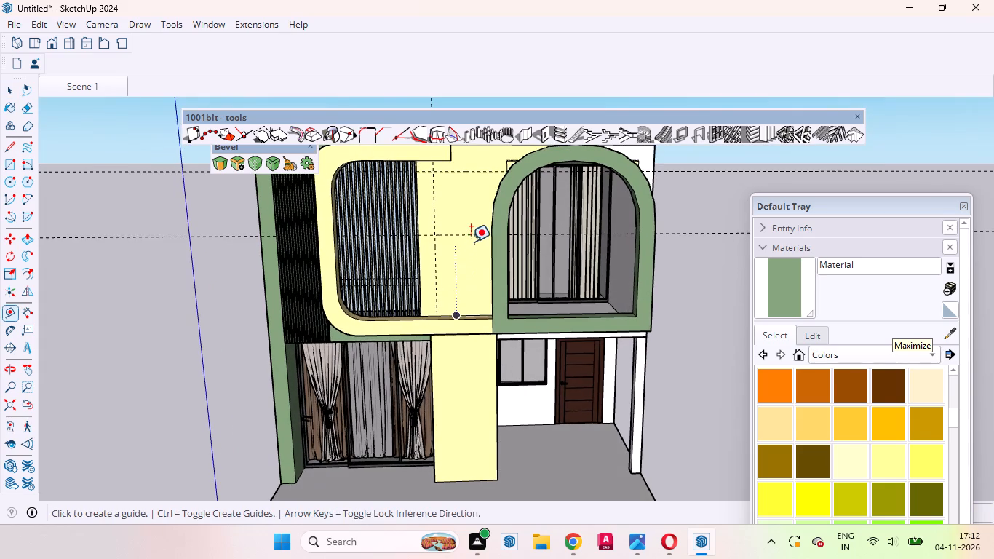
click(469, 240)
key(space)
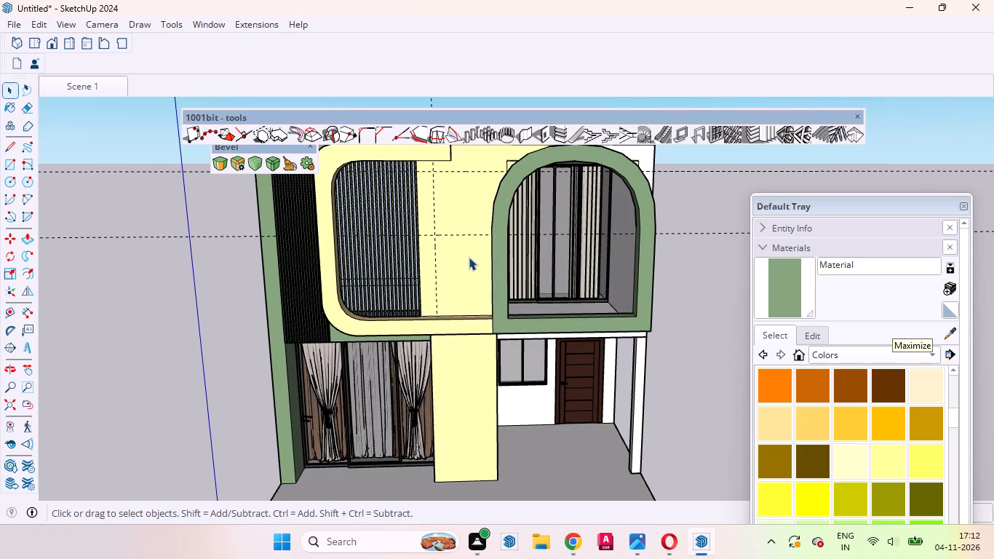
Place a horizontal guide 4' below the mid-height guide on the upper-storey yellow wall, locked to the vertical axis.
key(t)
click(469, 233)
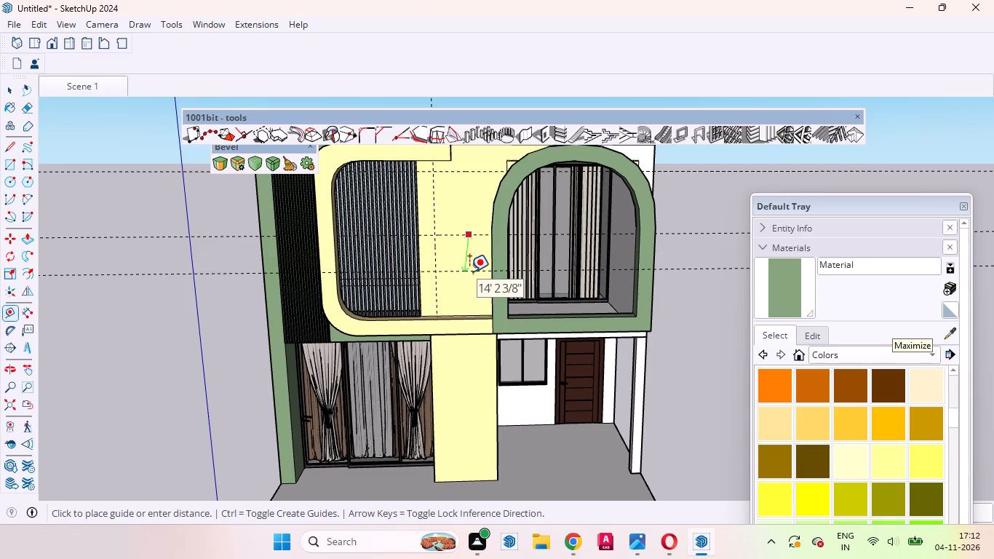
key(Up)
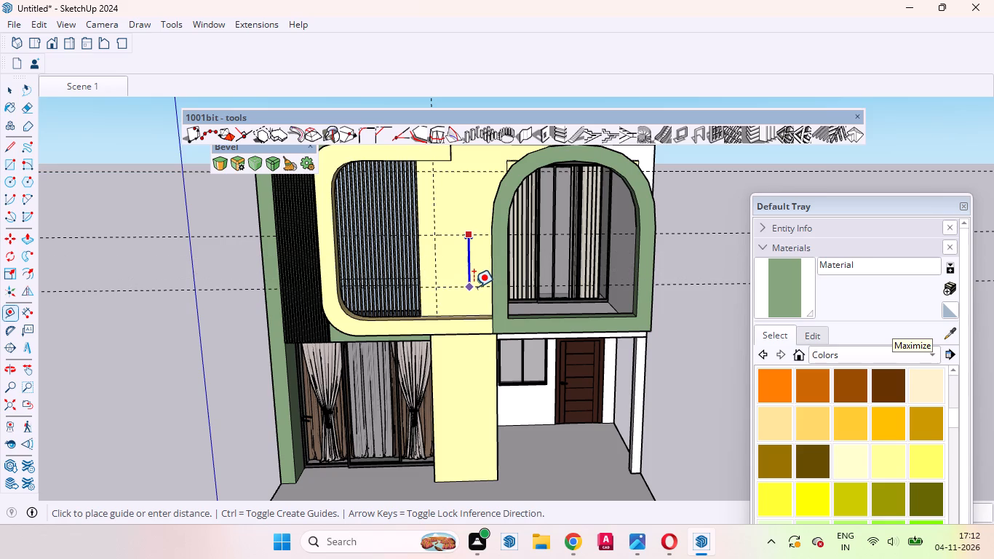
text(4')
key(Return)
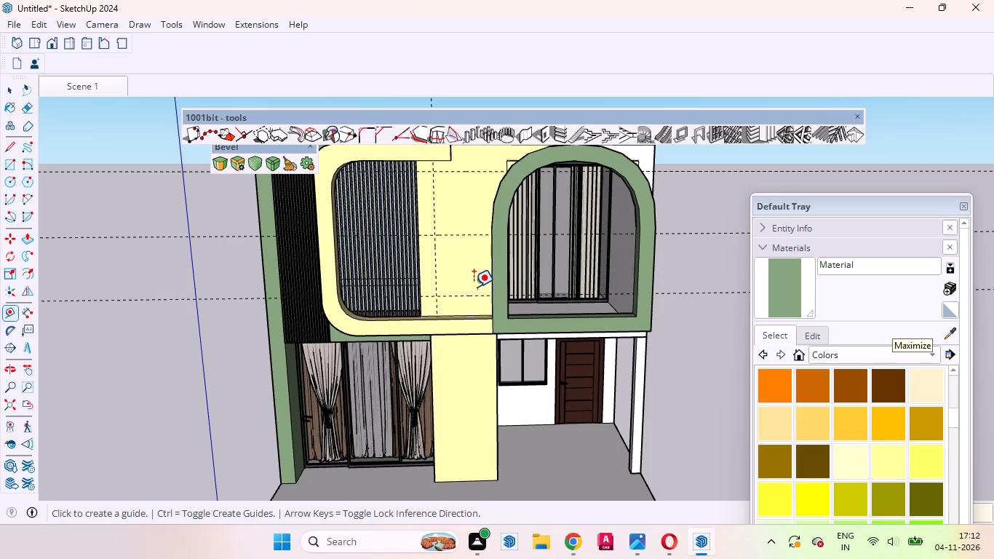
Open the house group and place a second vertical guide about 3' 2" from the first, toward the green arch frame.
key(space)
double_click(461, 280)
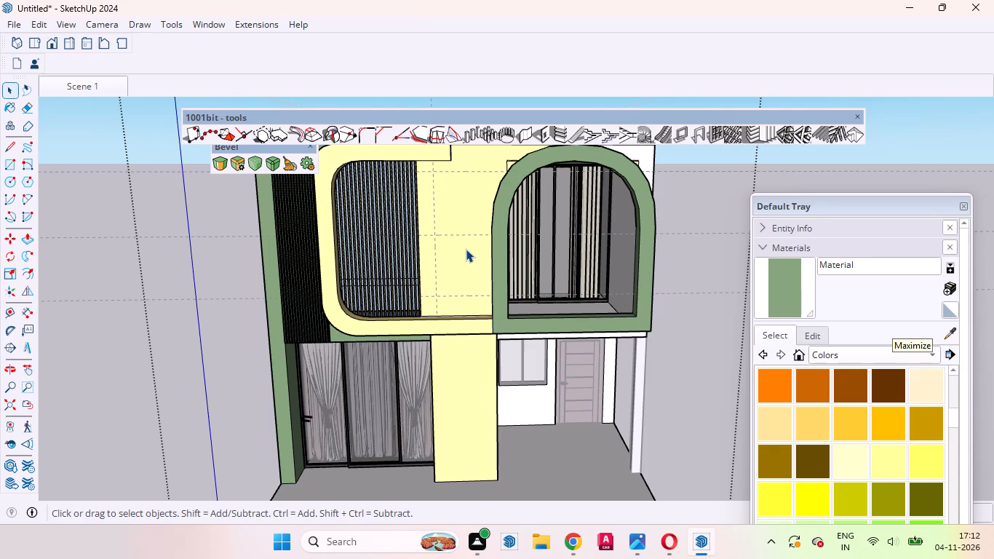
key(t)
click(437, 211)
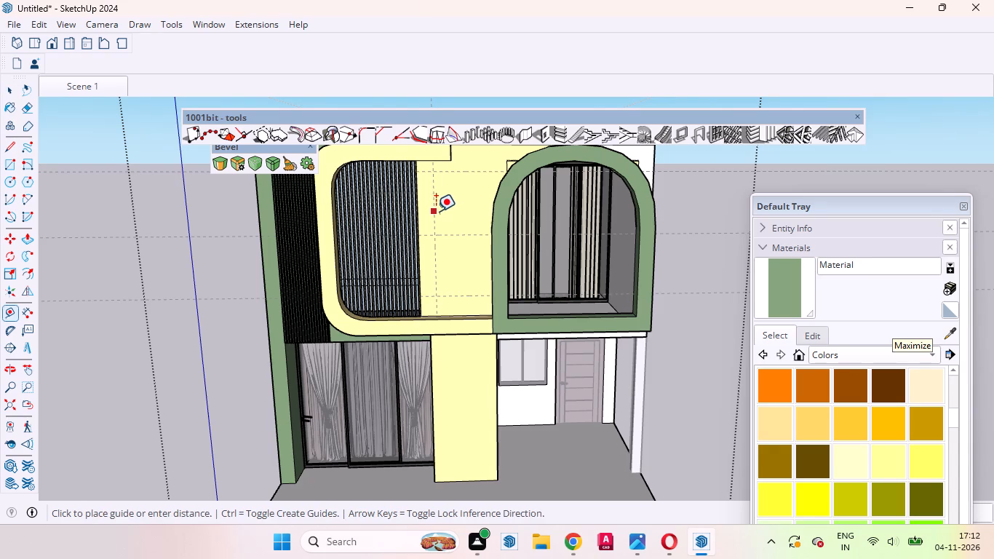
click(484, 216)
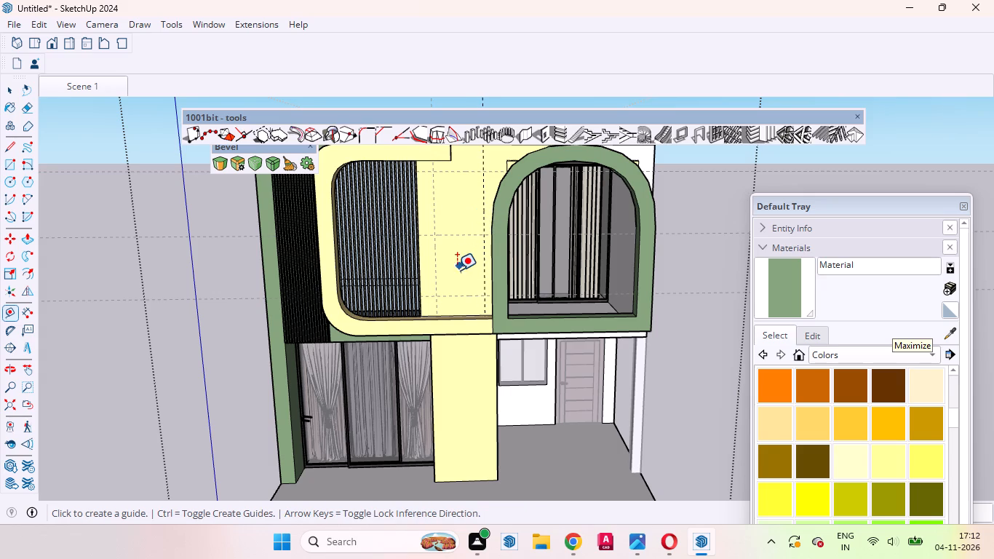
key(space)
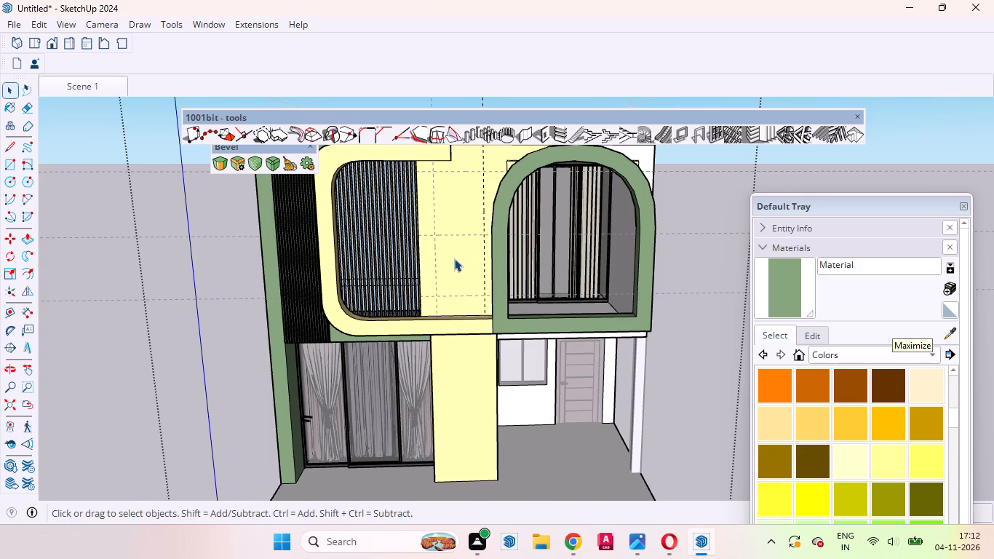
Reposition the Default Tray so that it no longer covers the measurement box.
key(a)
drag(807, 203, 784, 183)
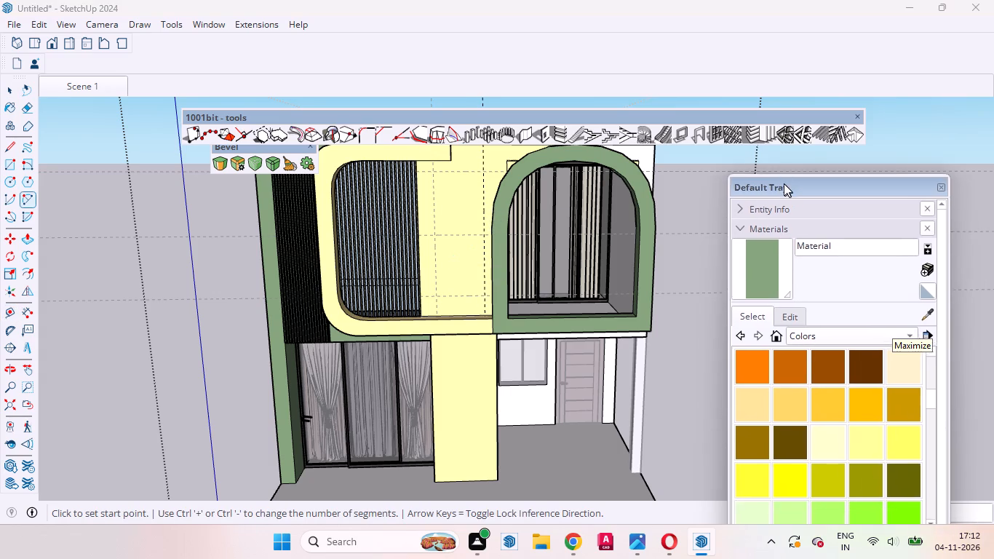
drag(784, 183, 757, 79)
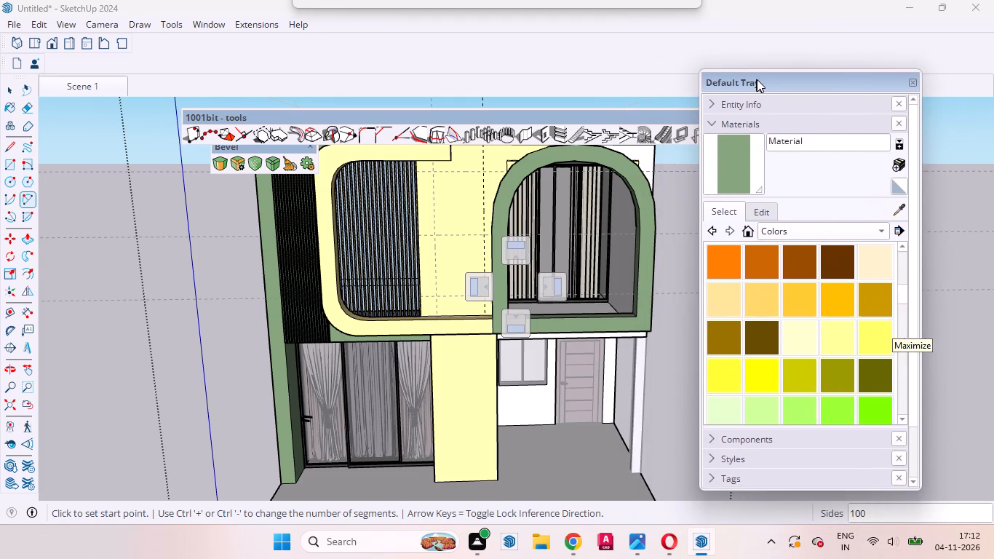
drag(757, 79, 829, 83)
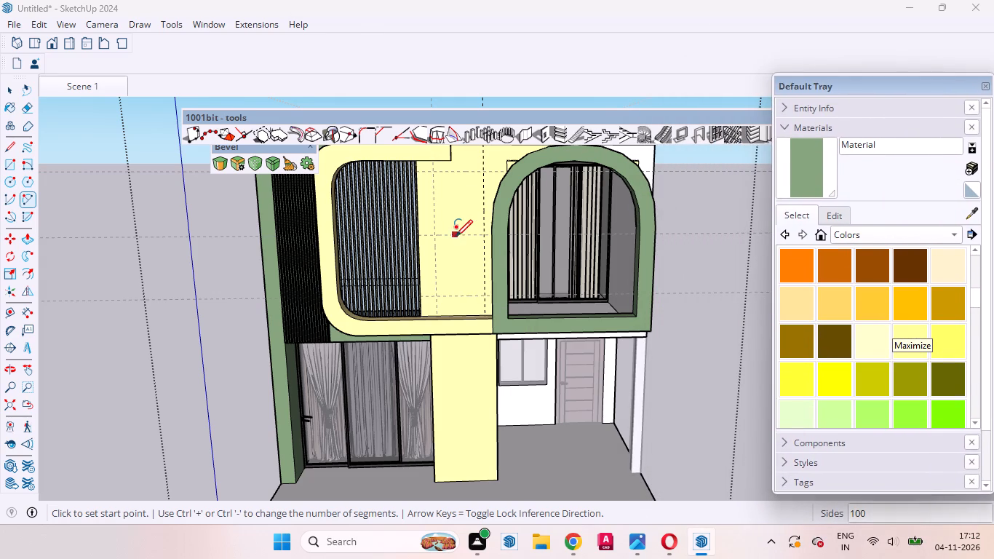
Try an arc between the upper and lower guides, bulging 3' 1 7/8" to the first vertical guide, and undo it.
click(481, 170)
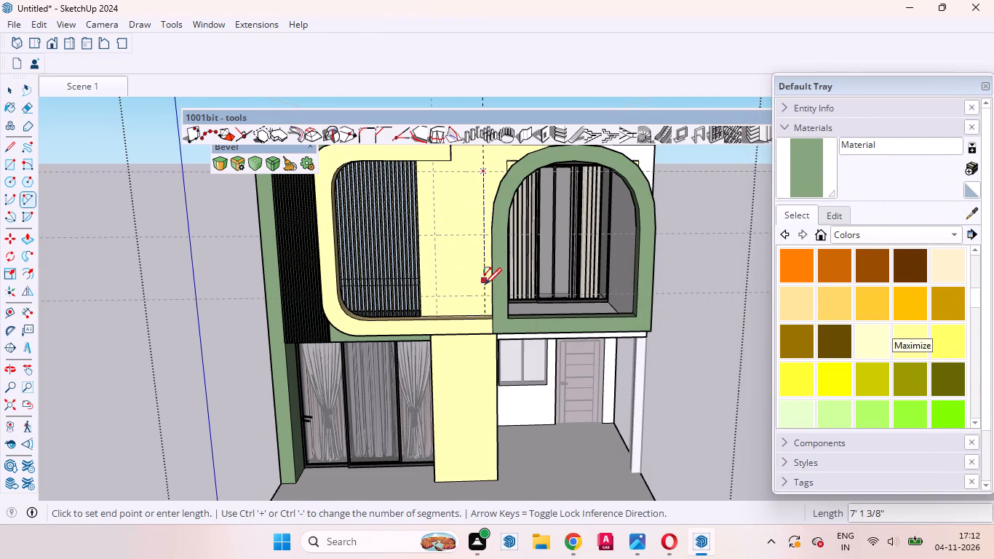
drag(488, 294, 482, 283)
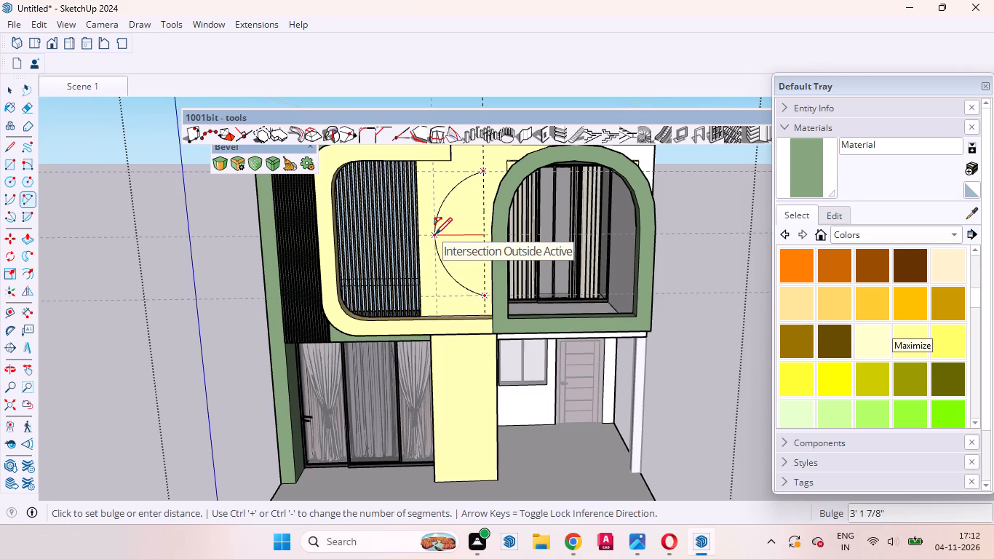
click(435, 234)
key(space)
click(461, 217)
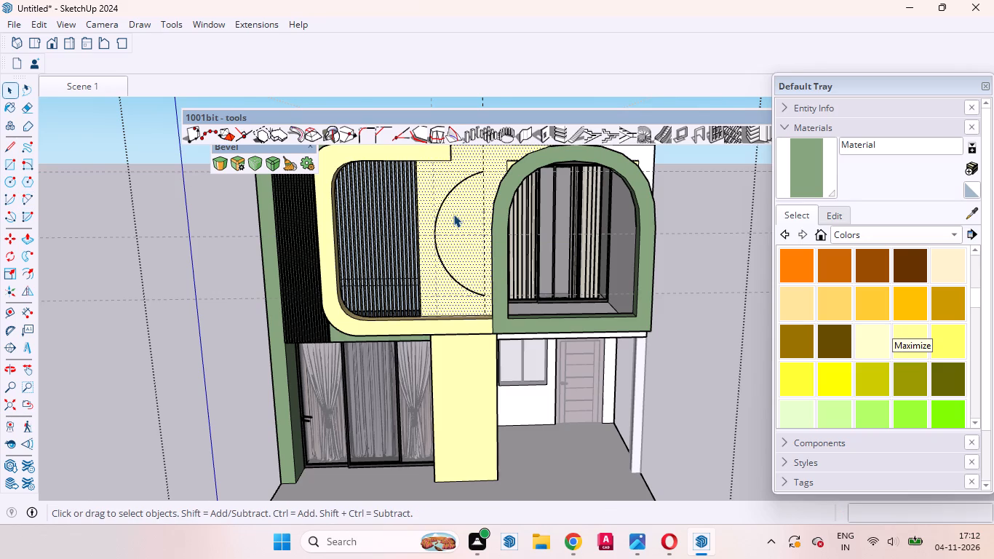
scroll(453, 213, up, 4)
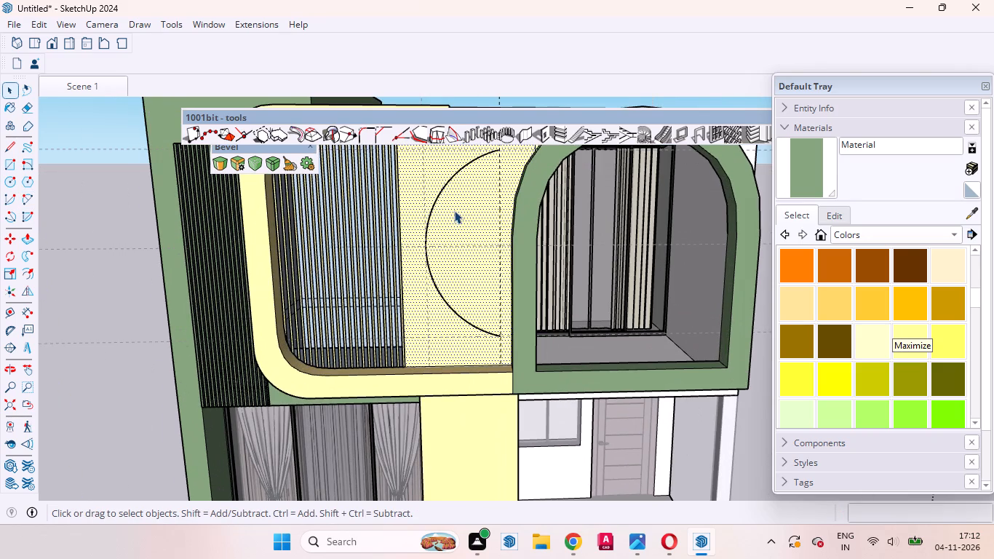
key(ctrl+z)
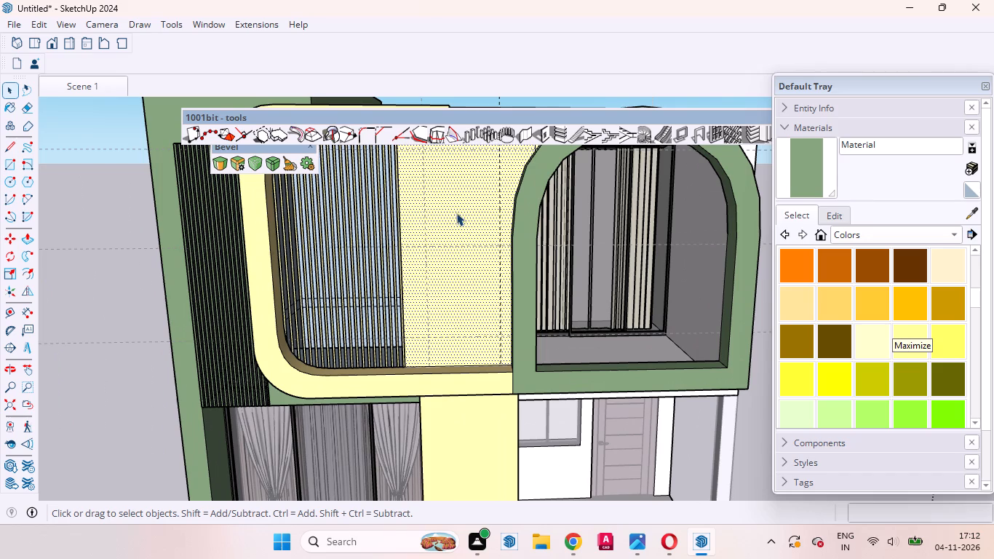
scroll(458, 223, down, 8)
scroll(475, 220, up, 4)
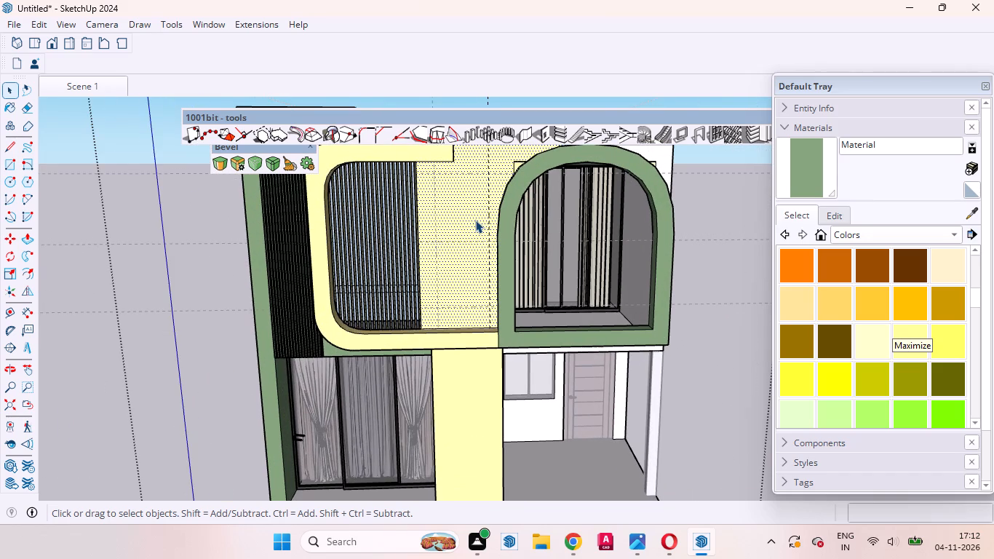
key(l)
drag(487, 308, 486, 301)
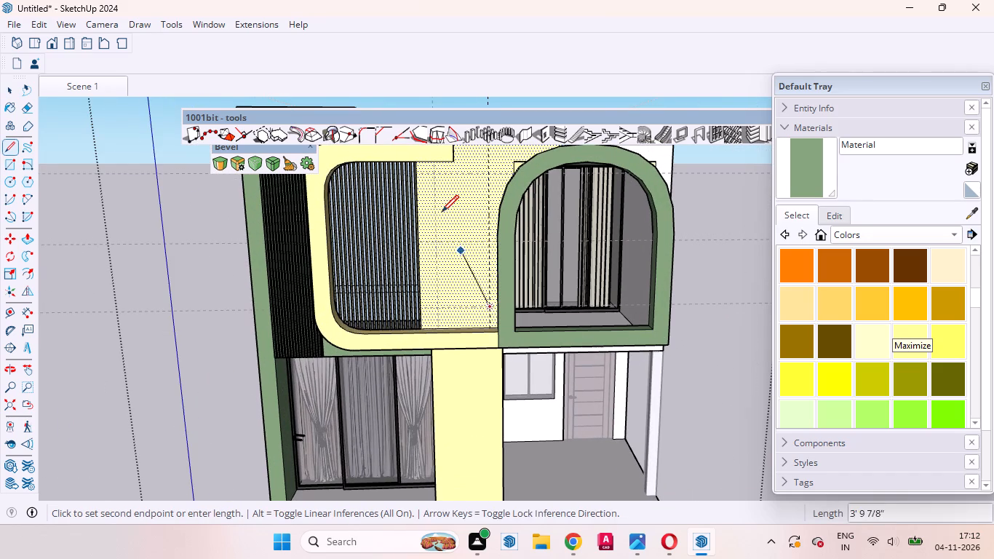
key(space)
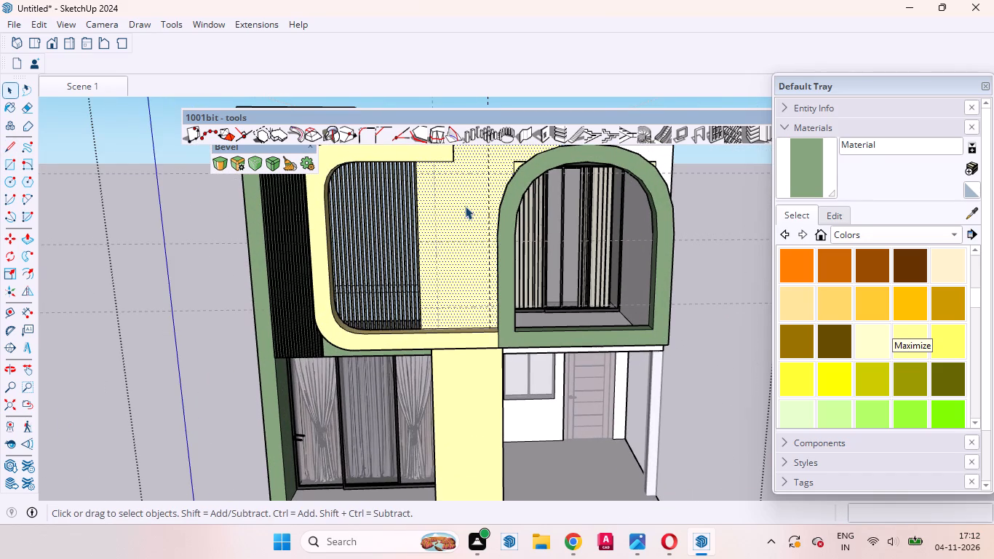
Draw a rectangle about 3' 8" wide and 8' tall on the yellow wall, from the lower guide intersection near the arch frame.
key(r)
drag(490, 307, 485, 294)
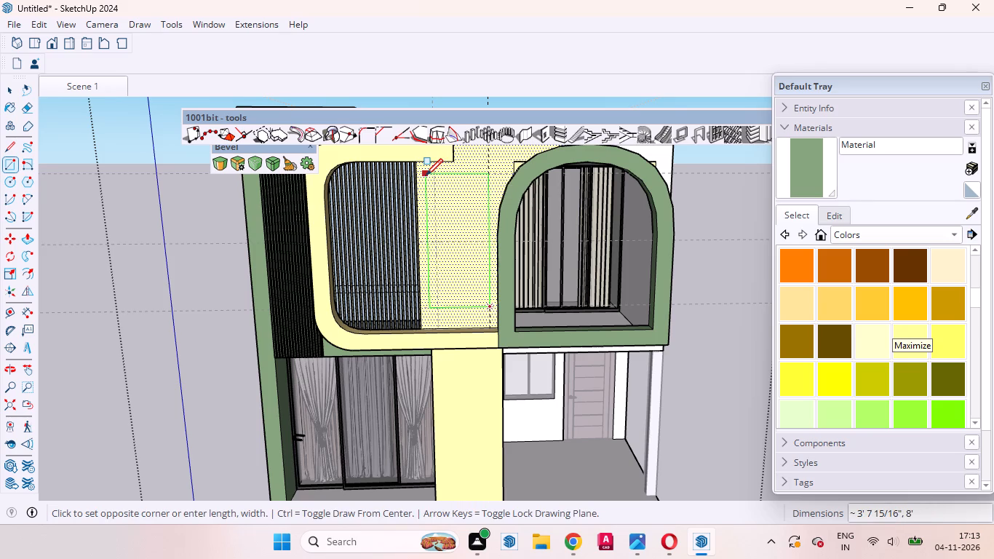
click(426, 175)
key(space)
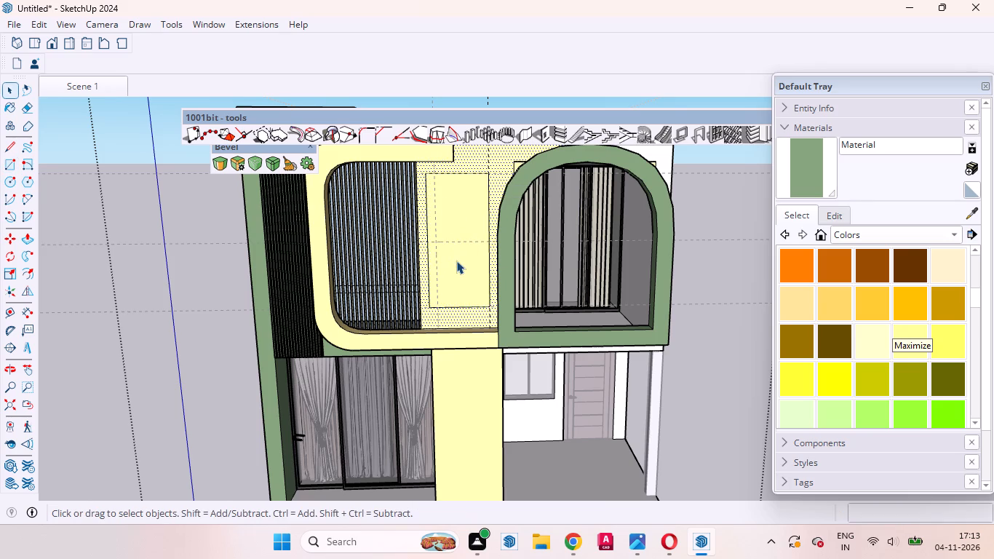
Draw a semicircular arc across the rectangle's 8' side nearest the green arch frame, bulging toward the slats.
key(a)
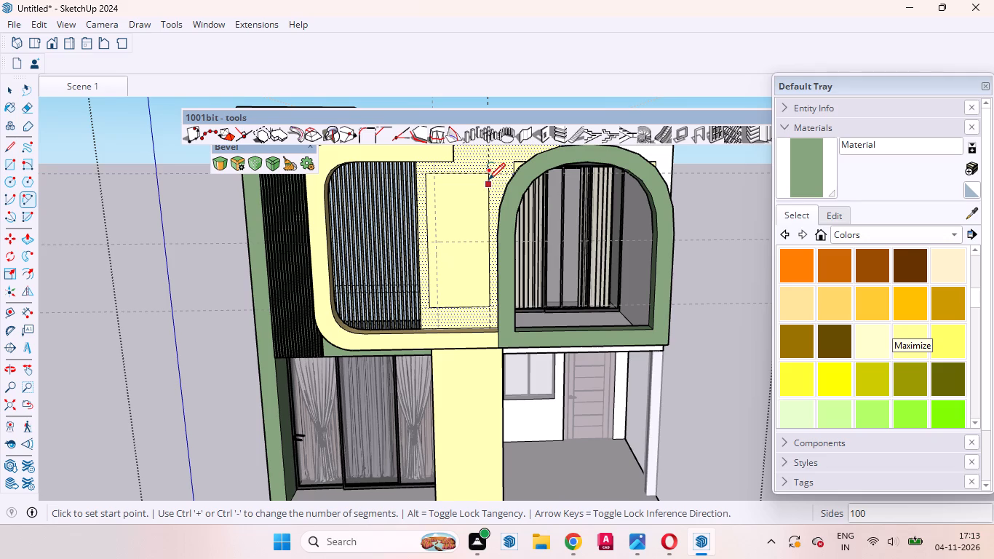
click(487, 175)
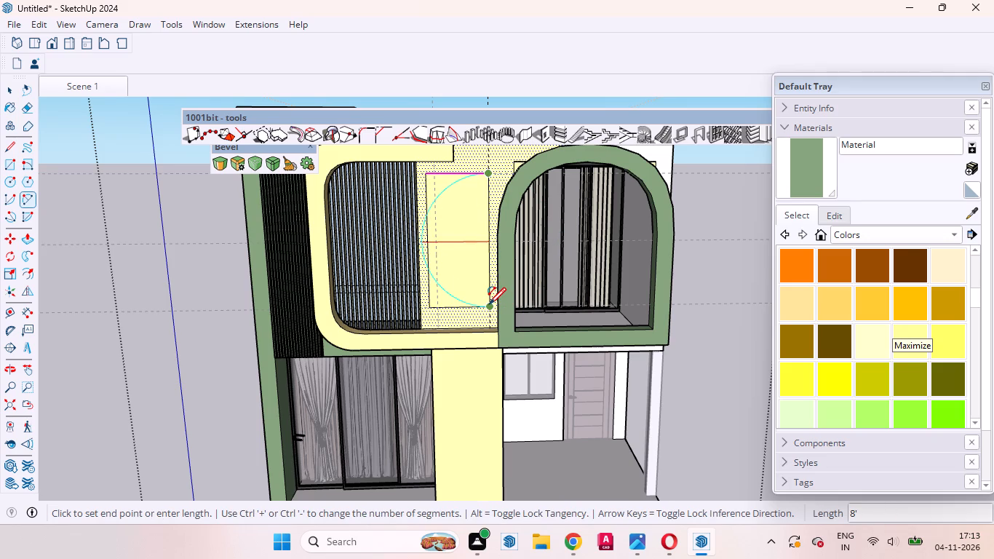
click(489, 304)
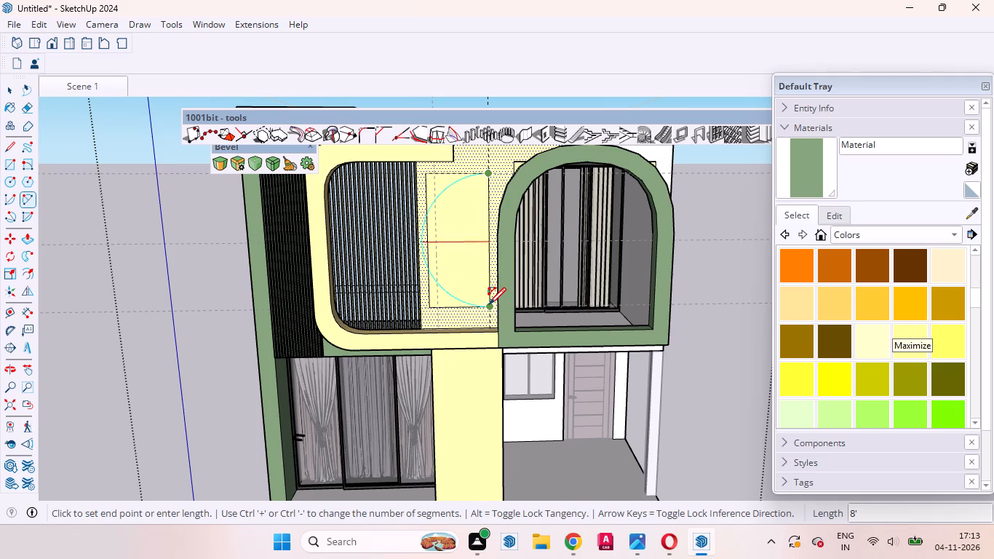
double_click(489, 304)
key(space)
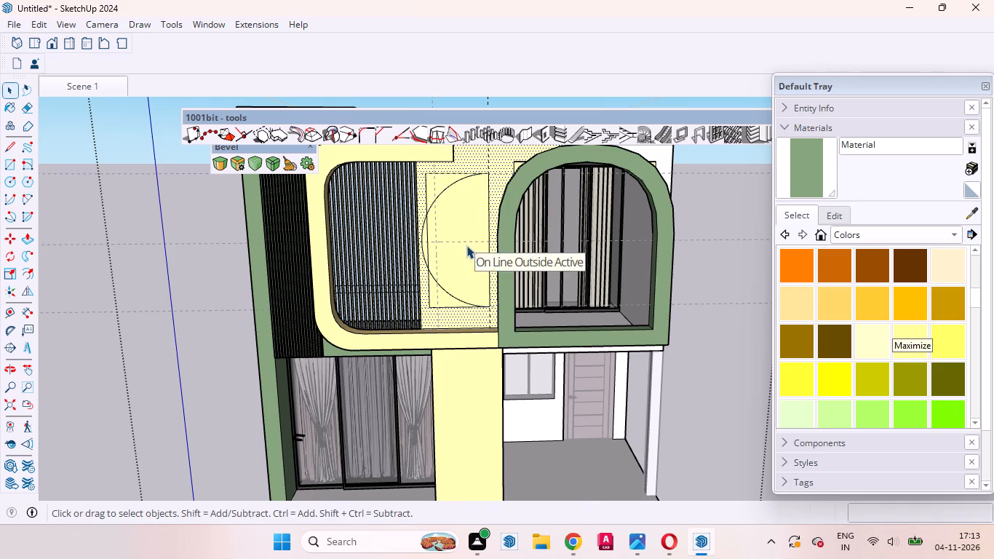
Erase the rectangle's top edge outside the semicircle.
click(456, 231)
scroll(451, 192, up, 2)
scroll(451, 192, down, 1)
scroll(451, 192, up, 2)
click(449, 167)
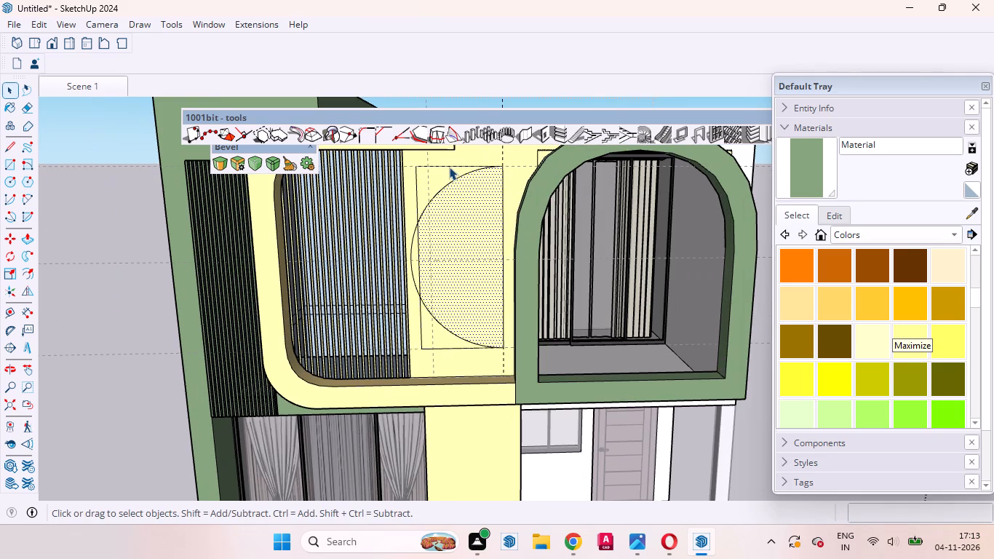
right_click(448, 166)
click(493, 194)
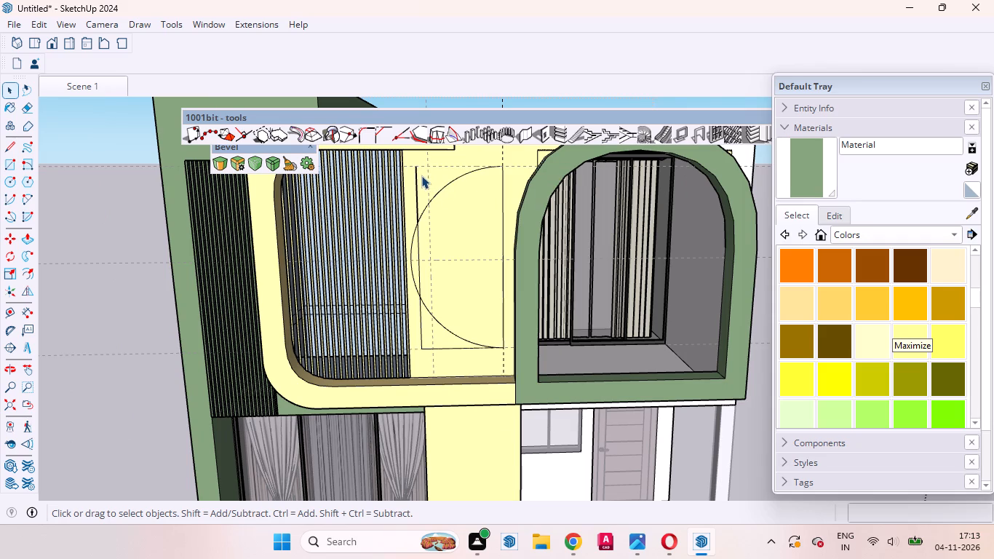
Erase the three segments of the rectangle's vertical edge beside the slats.
click(417, 175)
right_click(417, 175)
click(468, 204)
click(418, 244)
right_click(418, 244)
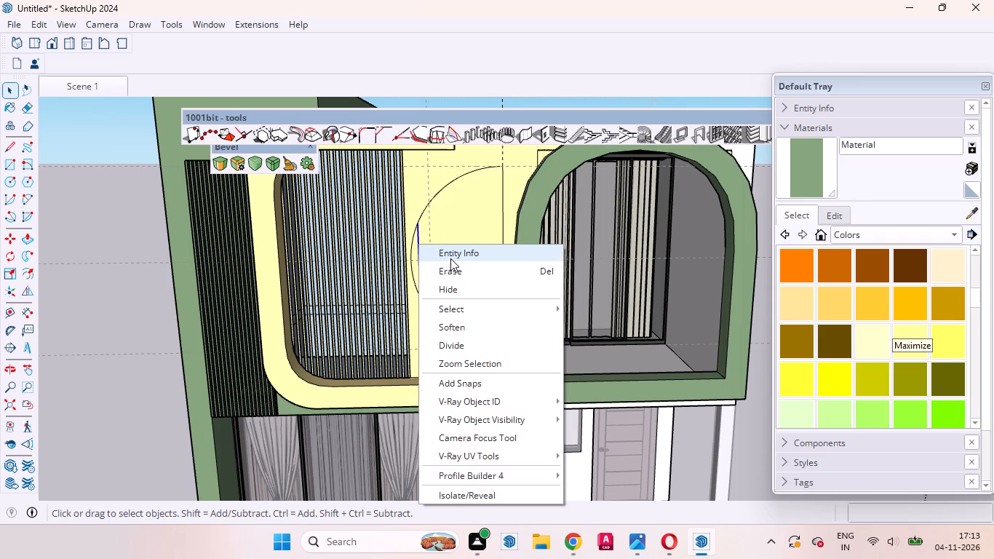
click(455, 269)
click(421, 322)
right_click(421, 322)
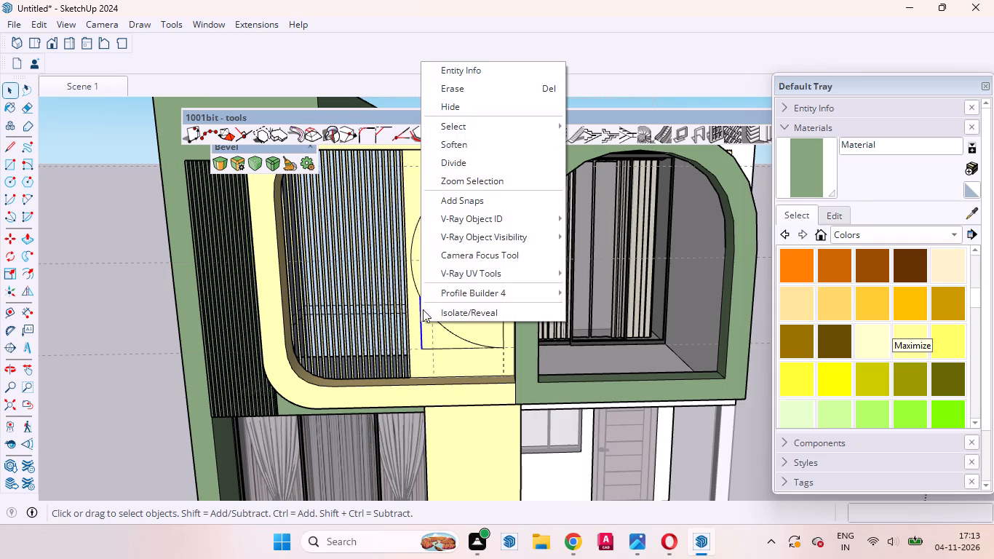
click(460, 96)
Erase the rectangle's bottom edge outside the semicircle.
click(449, 349)
right_click(445, 347)
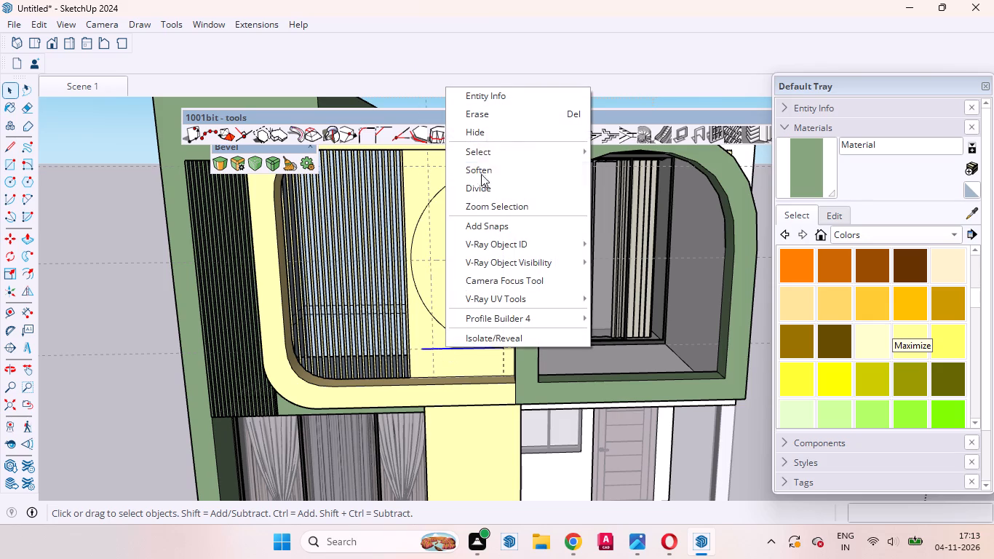
click(485, 121)
Offset the half-round face's outline inward by 1".
click(479, 255)
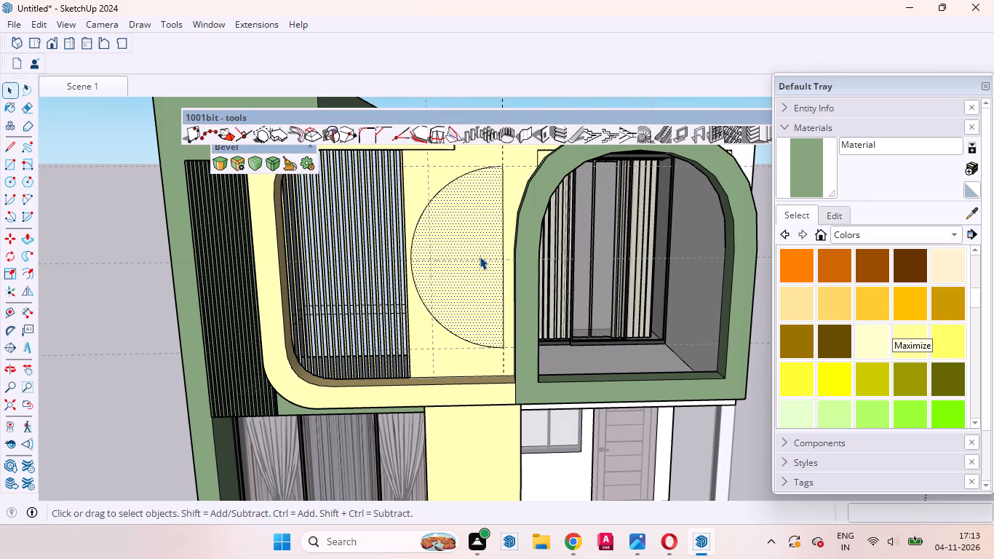
key(f)
drag(432, 237, 434, 237)
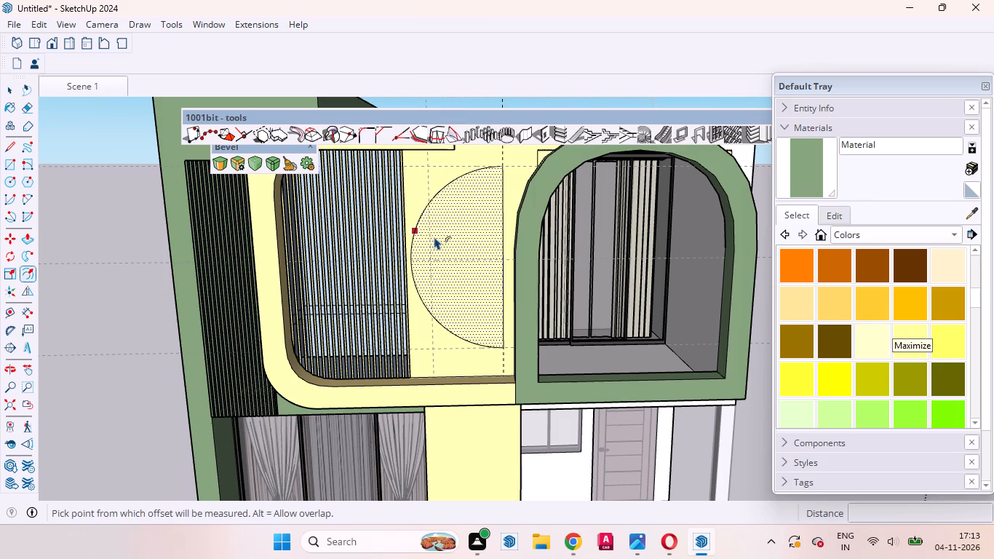
drag(434, 237, 423, 226)
key(1)
key(Return)
key(space)
Draw a 1" line from the inner outline's upper corner across to the outer straight edge, closing the band's upper end.
click(471, 242)
scroll(501, 182, up, 9)
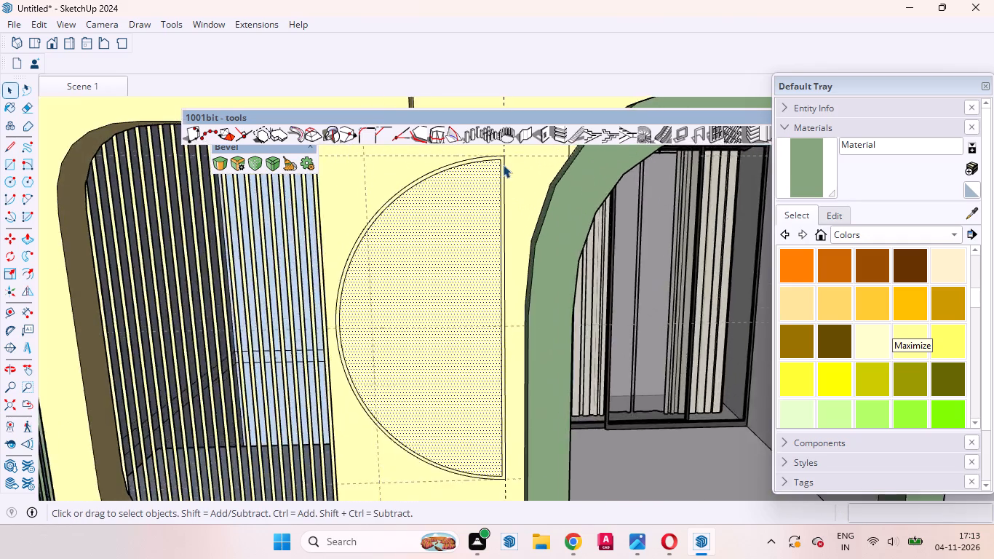
scroll(503, 164, up, 1)
scroll(503, 164, down, 10)
scroll(498, 221, up, 7)
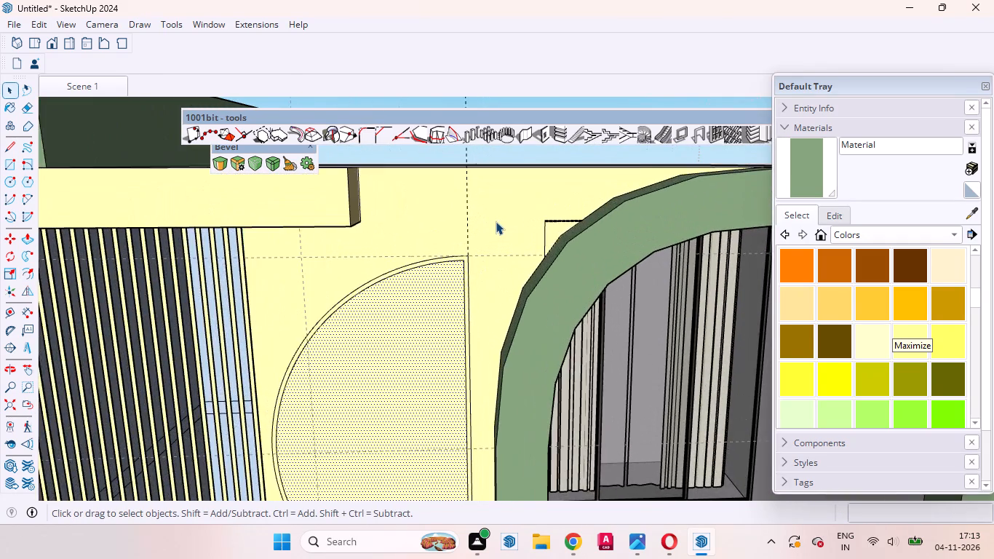
scroll(495, 223, down, 2)
scroll(473, 256, up, 9)
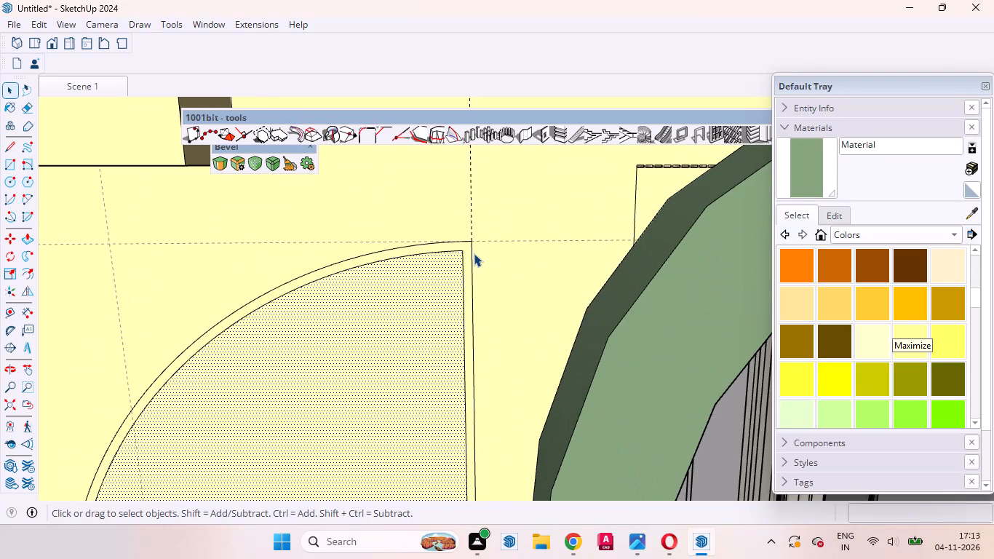
key(l)
scroll(468, 251, up, 4)
click(461, 252)
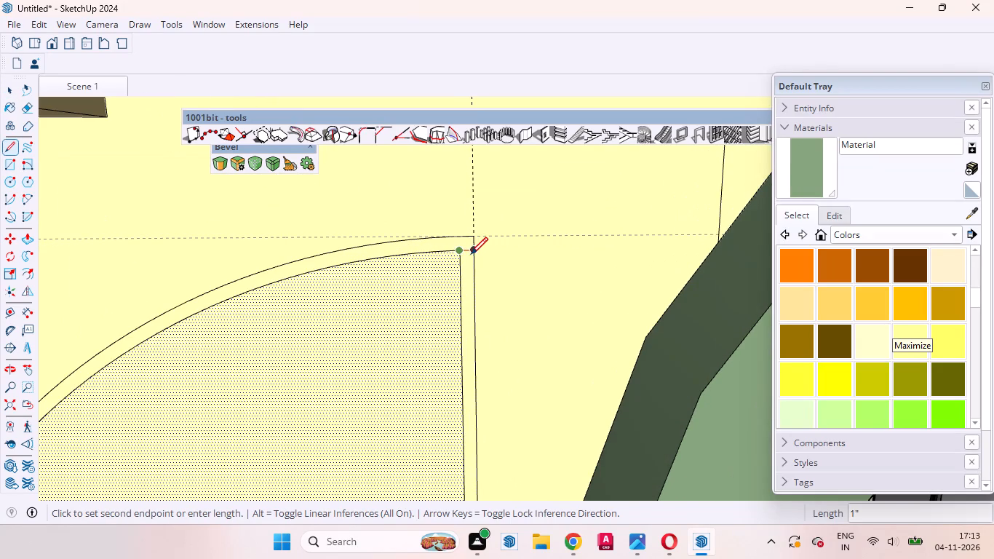
click(472, 253)
key(space)
click(467, 279)
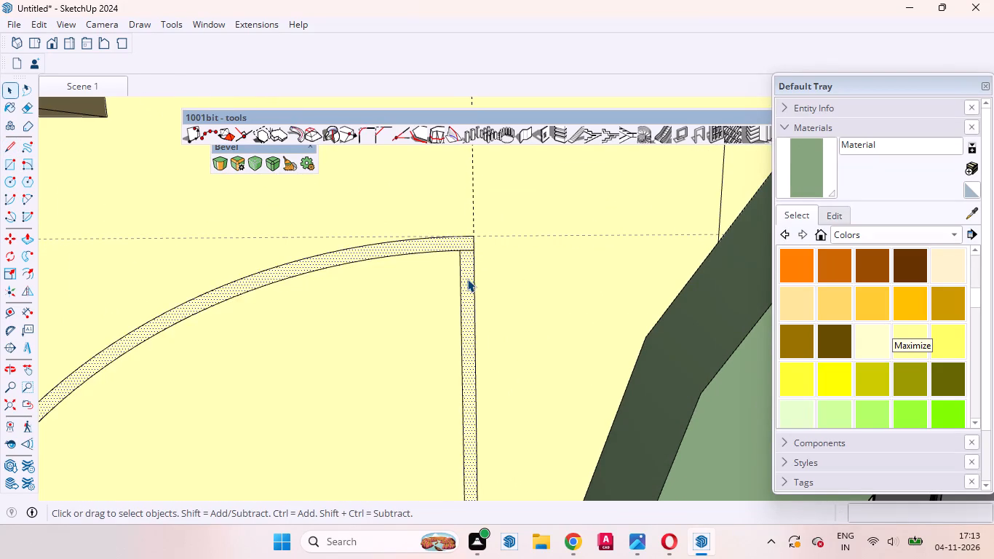
Draw a 1" line from the inner outline's lower corner across to the outer straight edge, closing the band's lower end.
scroll(467, 279, down, 4)
scroll(467, 268, up, 6)
scroll(472, 255, down, 20)
scroll(472, 255, down, 2)
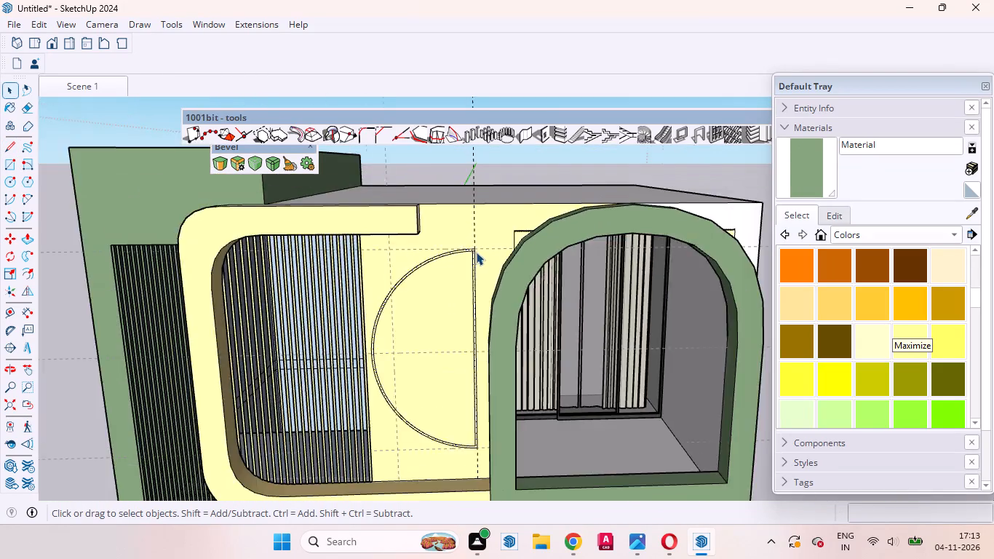
scroll(476, 252, down, 6)
scroll(476, 374, up, 20)
key(l)
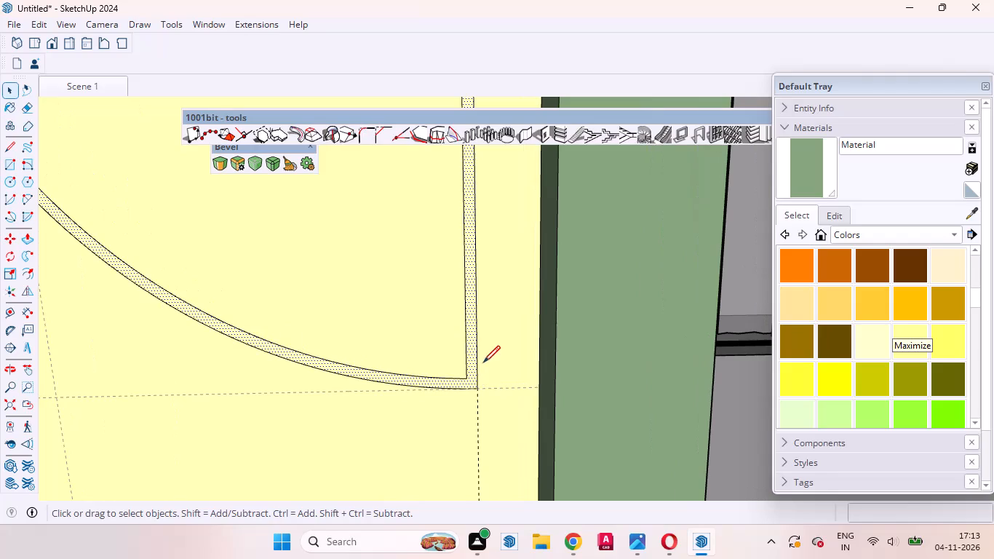
click(467, 376)
scroll(474, 373, up, 9)
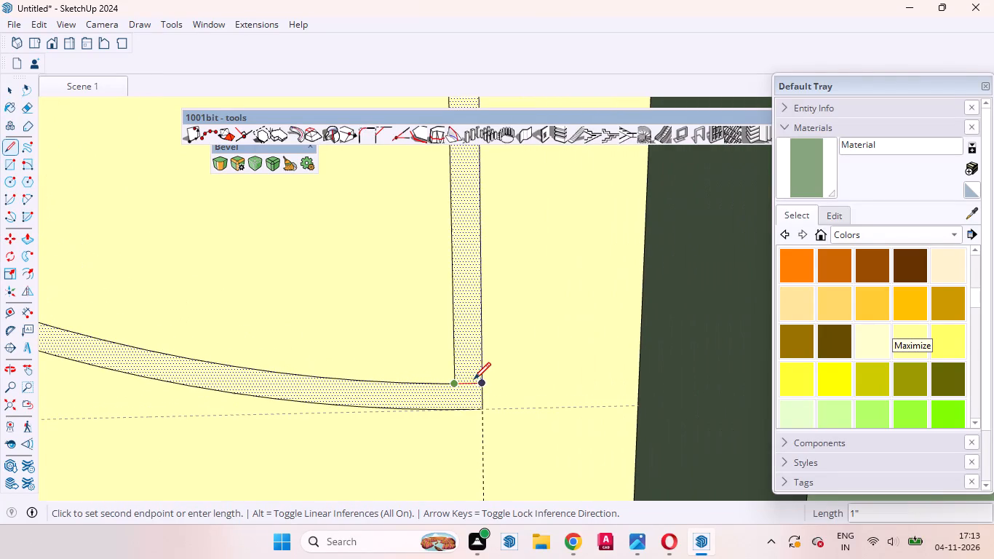
click(480, 381)
key(space)
Erase the outer and inner straight vertical edges between the two end lines, leaving only the curved band.
scroll(472, 379, down, 2)
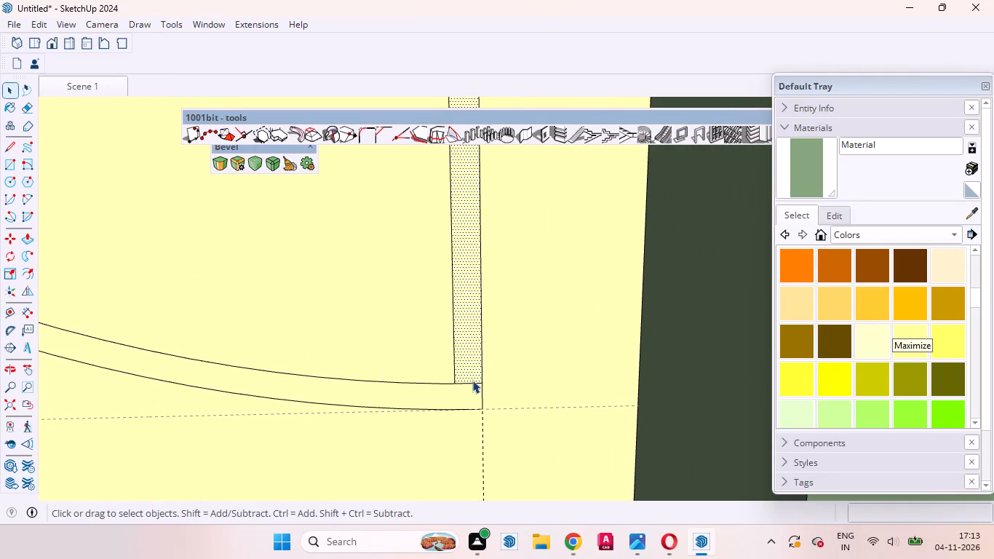
scroll(472, 380, down, 12)
scroll(476, 339, up, 9)
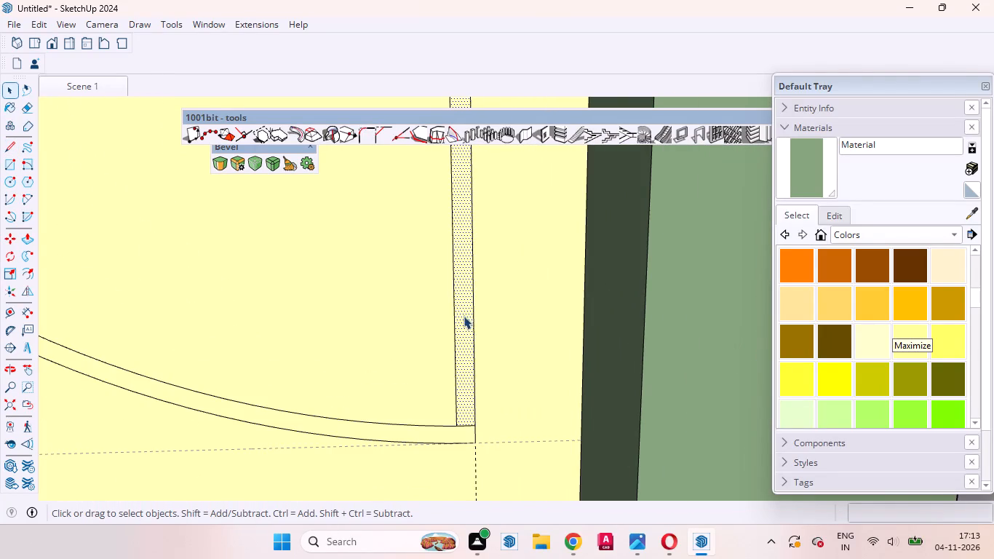
click(473, 317)
right_click(473, 317)
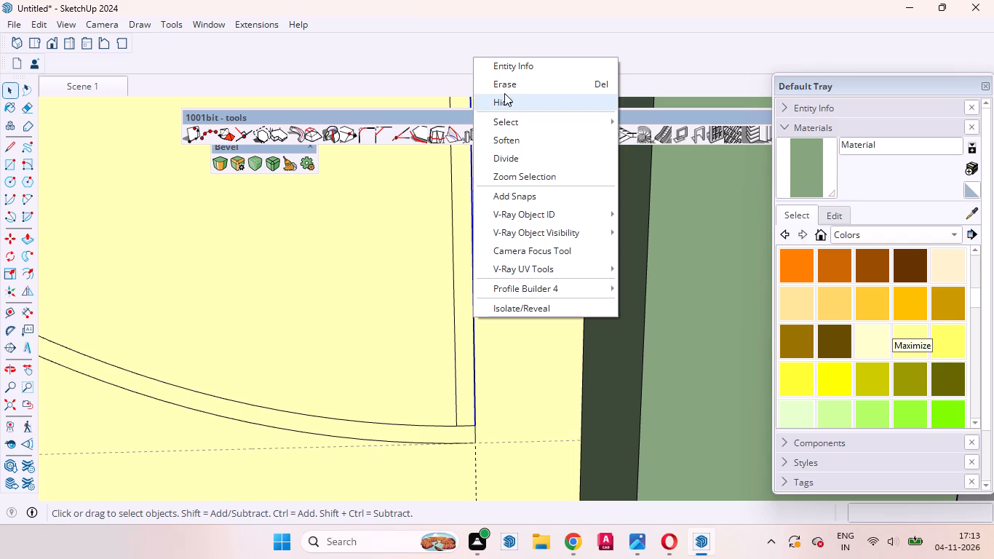
click(504, 89)
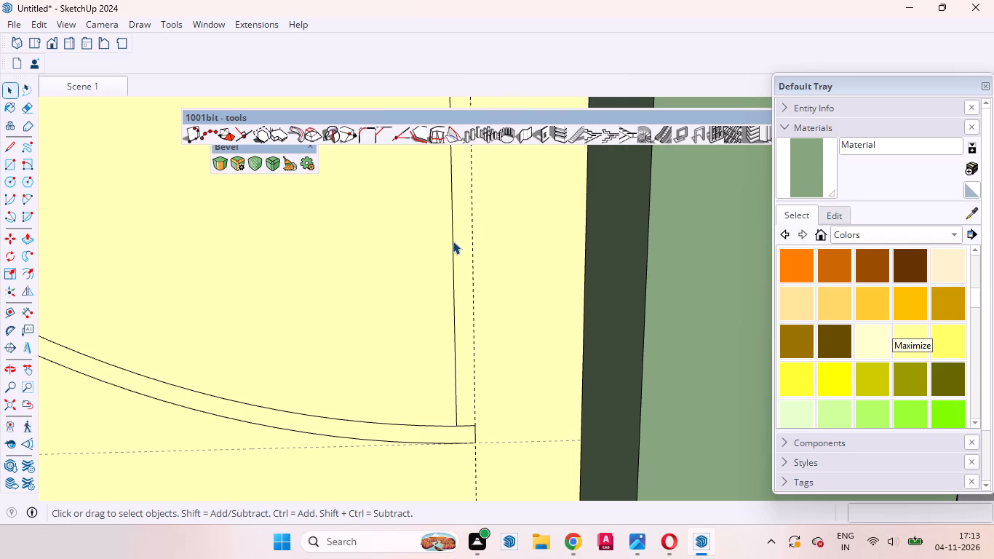
click(453, 241)
right_click(451, 242)
click(470, 267)
Examine the curved band's ends and the surrounding yellow wall face.
scroll(453, 322, down, 8)
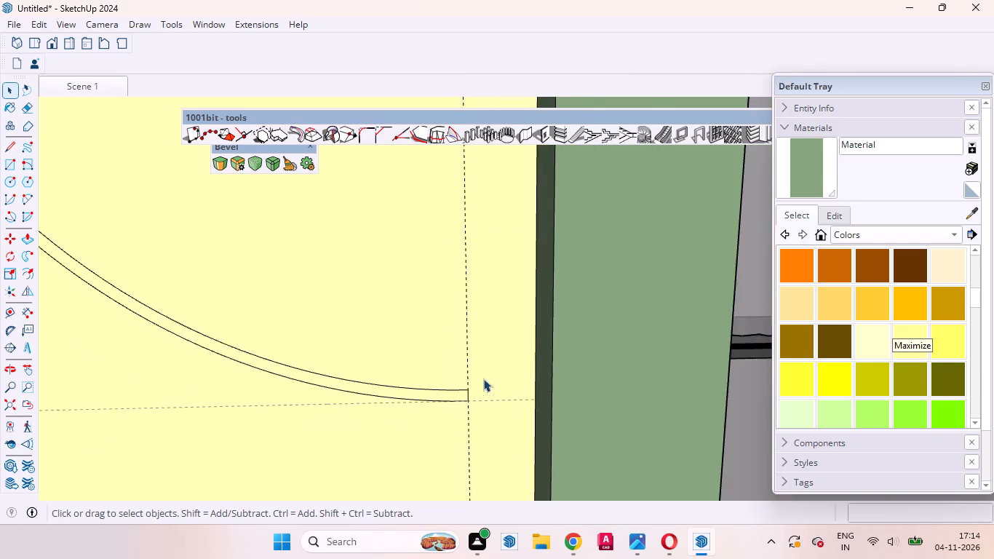
scroll(483, 378, down, 19)
scroll(485, 239, down, 1)
scroll(485, 237, up, 15)
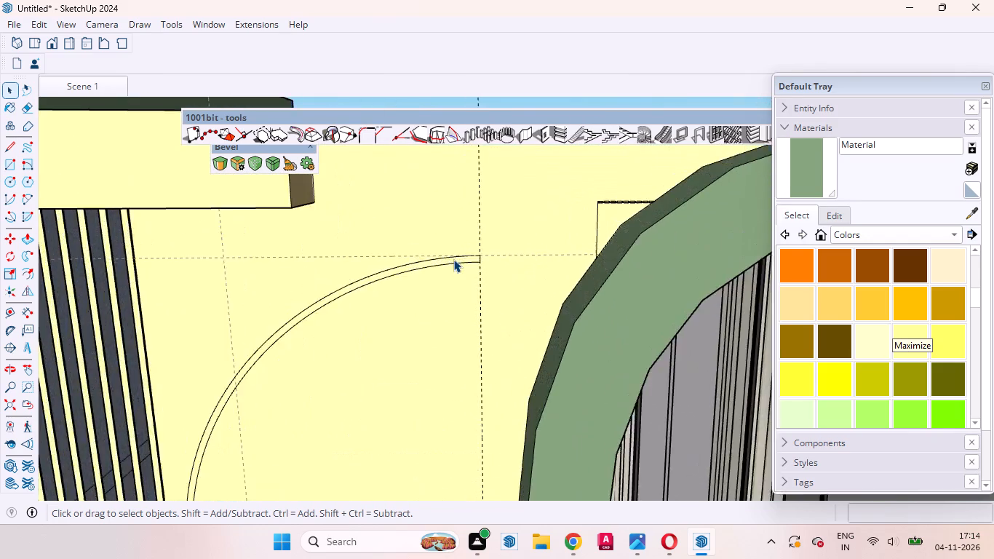
scroll(453, 259, up, 12)
scroll(443, 277, down, 20)
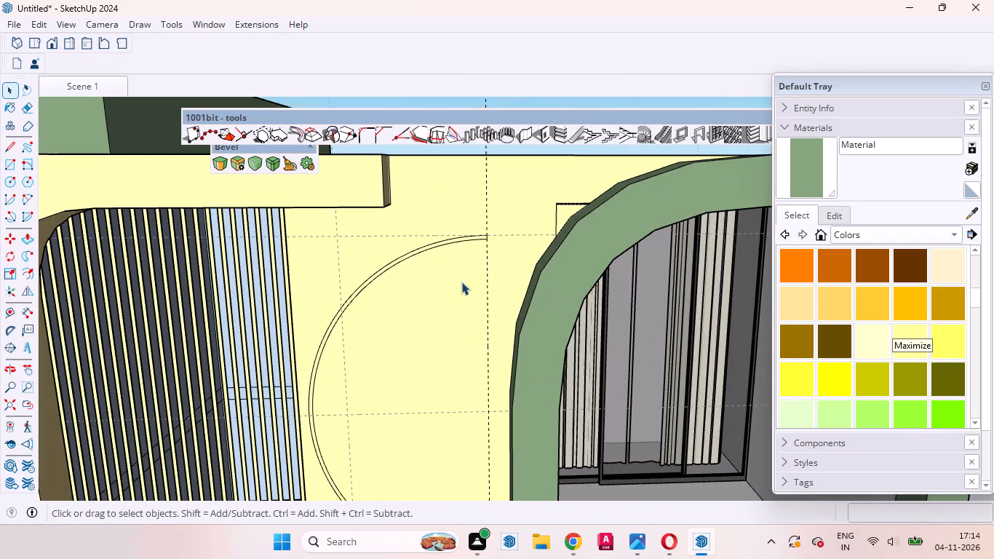
click(439, 315)
scroll(418, 295, down, 10)
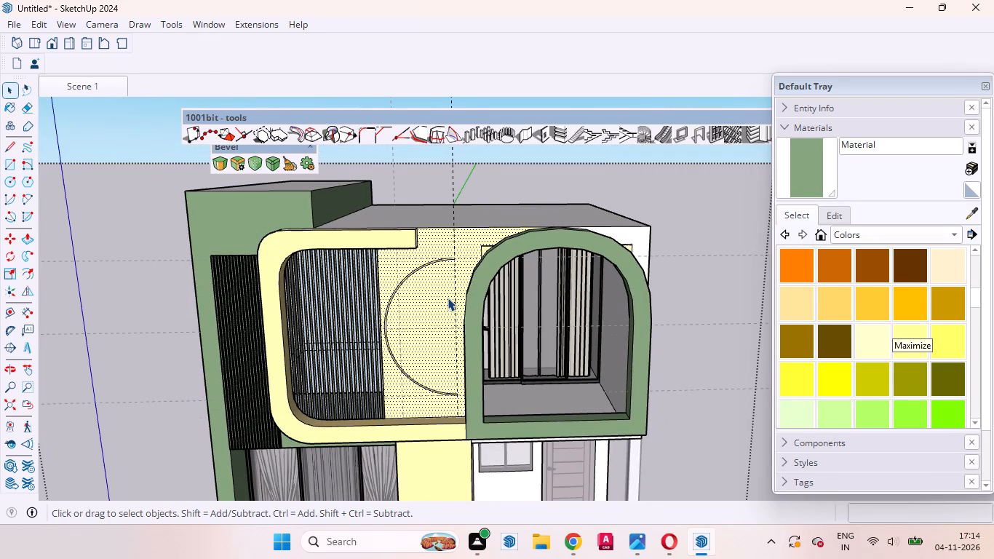
scroll(448, 296, up, 3)
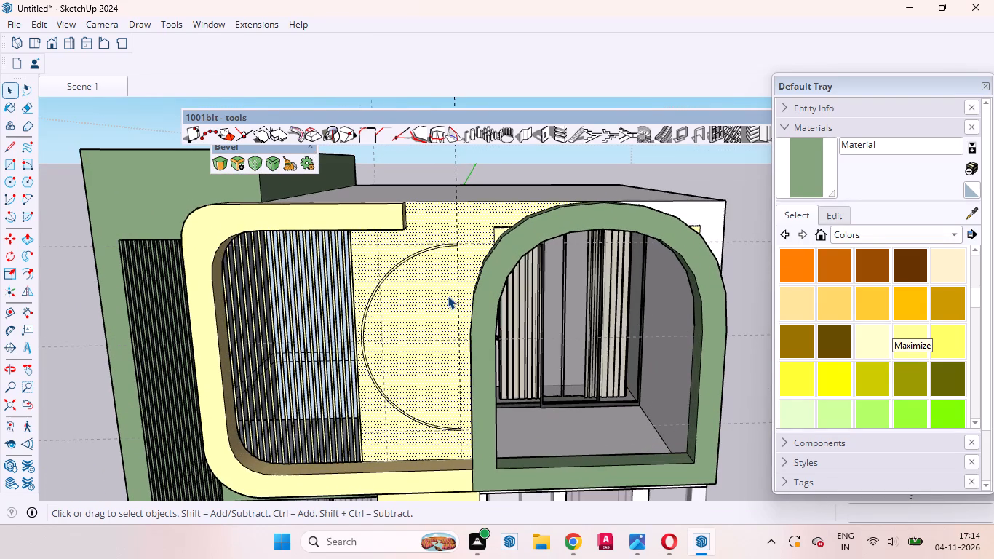
scroll(449, 286, up, 8)
scroll(441, 224, up, 1)
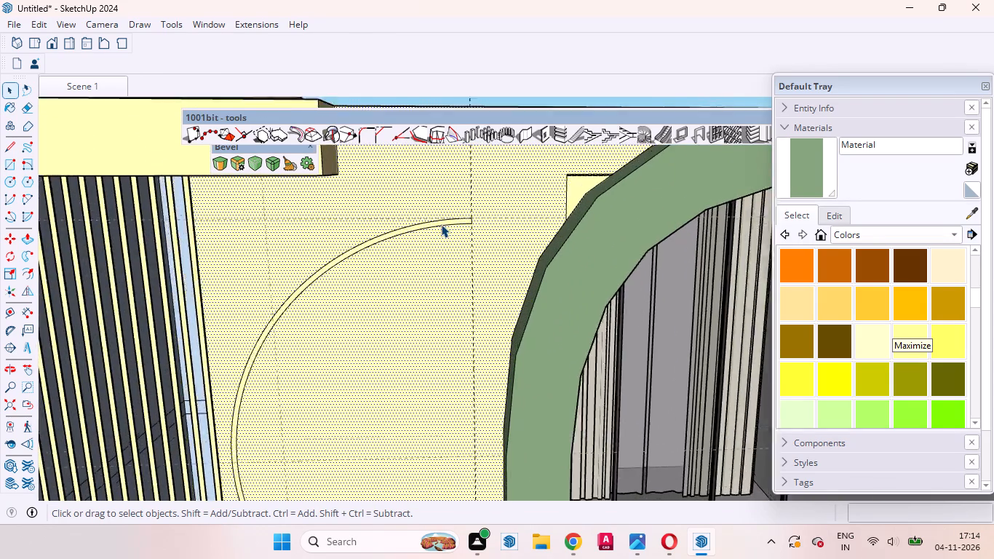
scroll(441, 224, up, 2)
Display the V-Ray Lights tools.
right_click(418, 21)
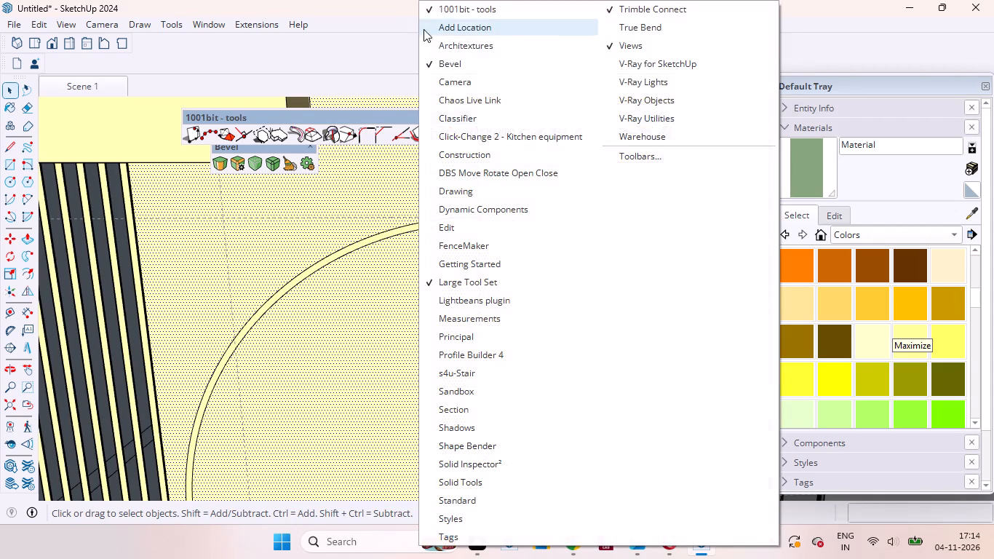
click(637, 77)
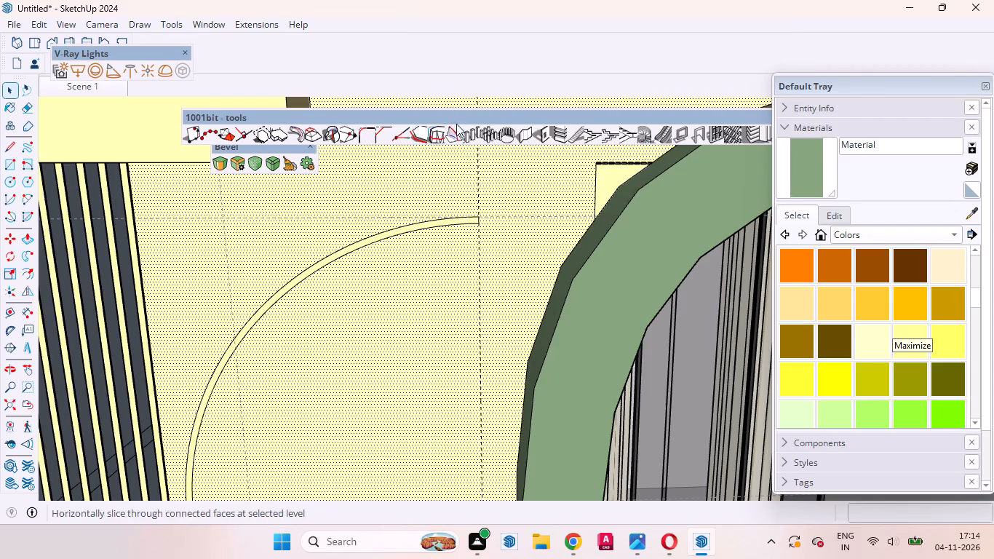
Group the 1" curved band's face and edges and convert the group into a V-Ray Mesh Light.
scroll(378, 237, up, 4)
click(381, 236)
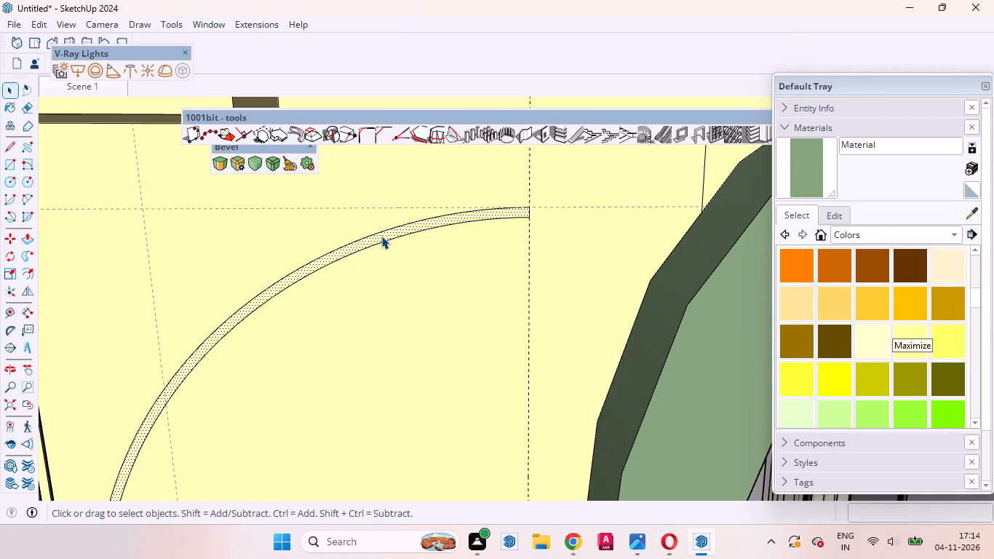
double_click(381, 236)
right_click(381, 236)
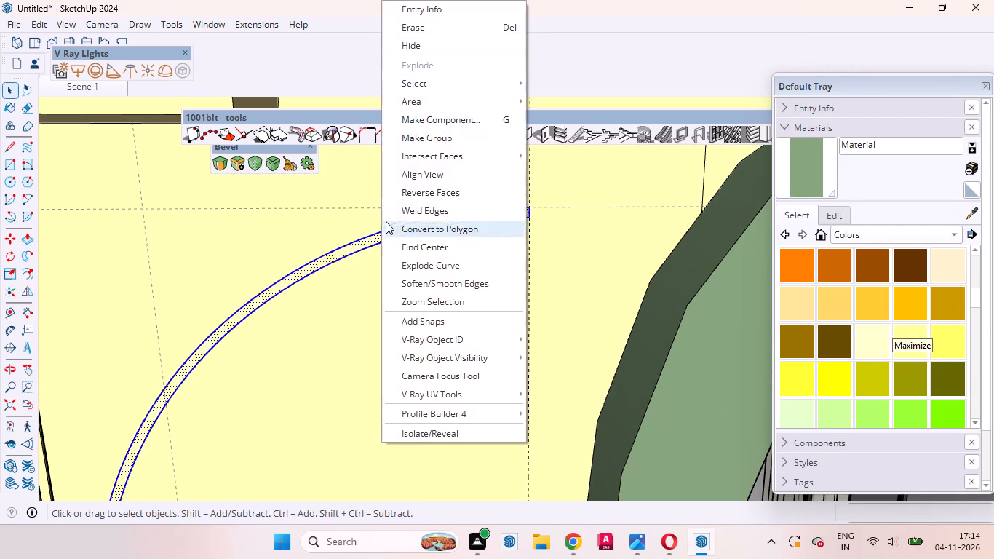
click(448, 143)
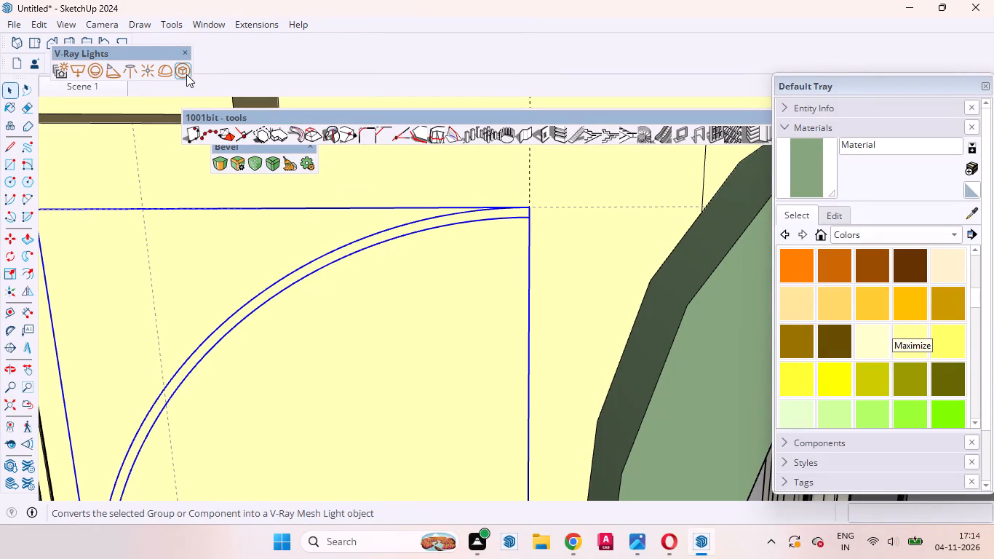
click(186, 74)
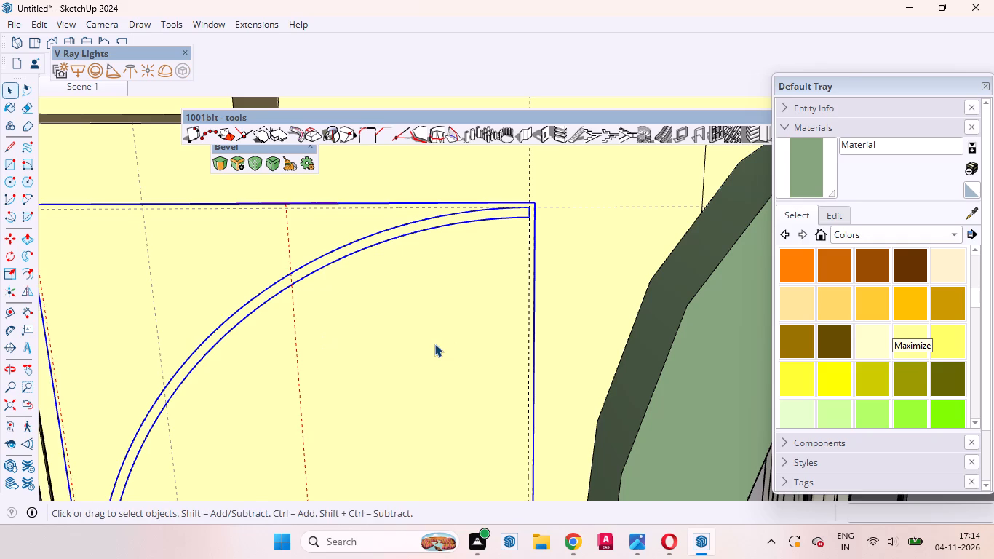
Examine the semicircular mesh light on the upper-storey facade from several angles and distances.
scroll(437, 309, down, 19)
middle_drag(464, 340, 475, 323)
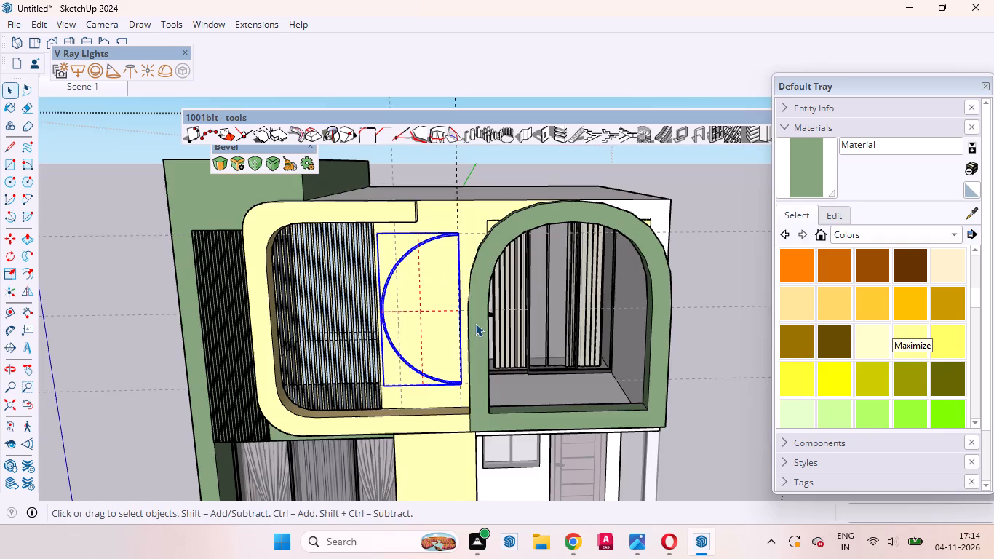
middle_drag(475, 323, 678, 322)
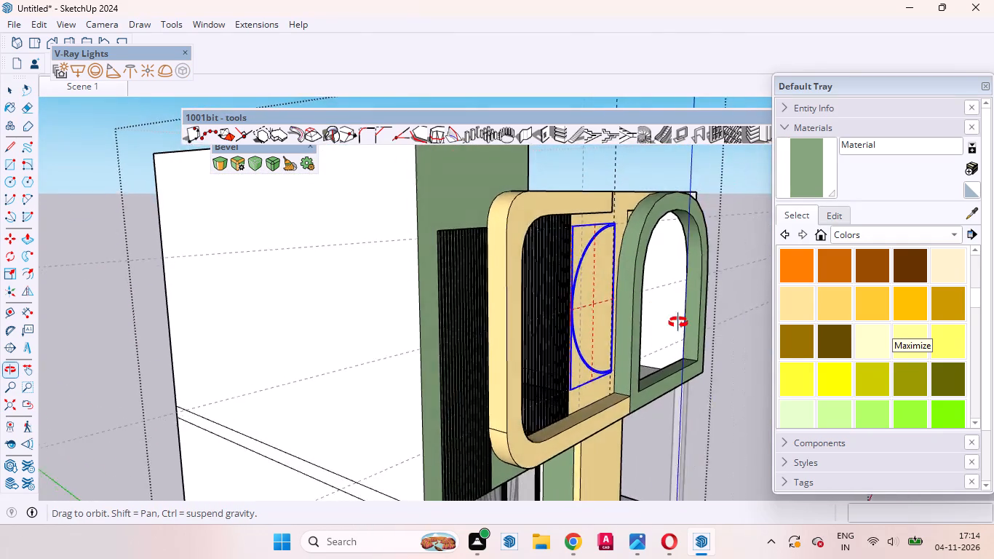
middle_drag(678, 322, 640, 285)
scroll(560, 253, up, 12)
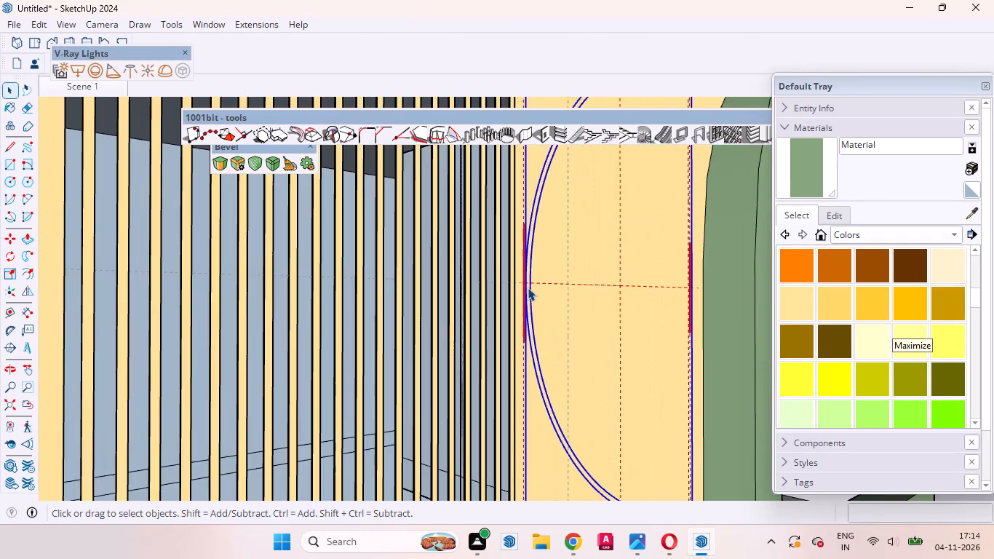
scroll(533, 294, up, 4)
middle_drag(527, 312, 370, 315)
scroll(379, 315, down, 18)
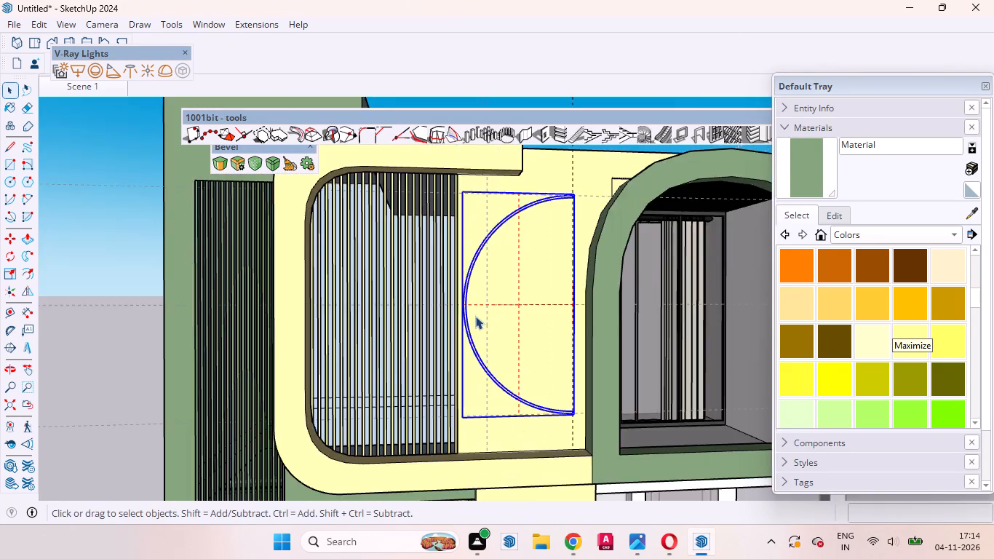
scroll(475, 316, down, 5)
middle_drag(597, 338, 537, 349)
click(670, 353)
scroll(514, 259, up, 5)
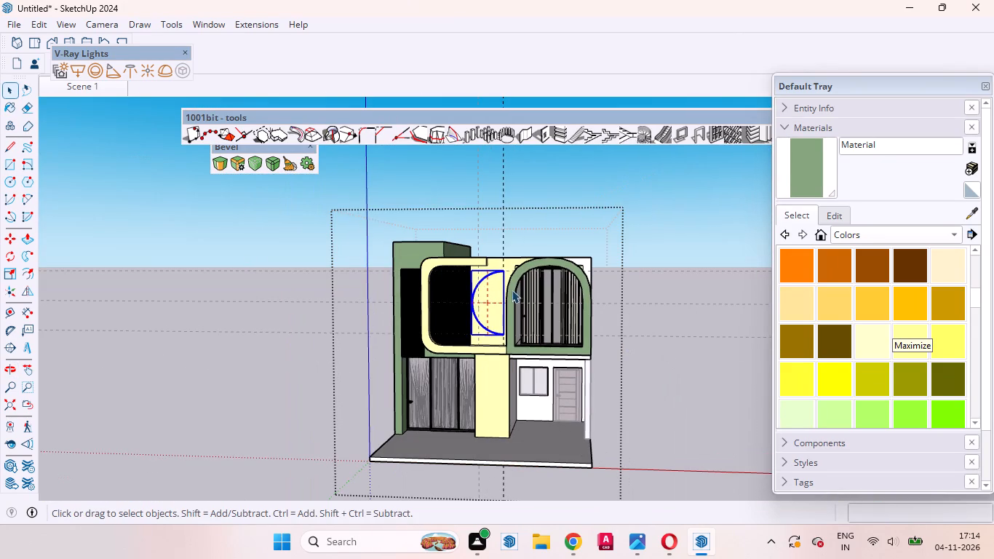
scroll(512, 290, up, 5)
click(624, 378)
scroll(528, 276, up, 20)
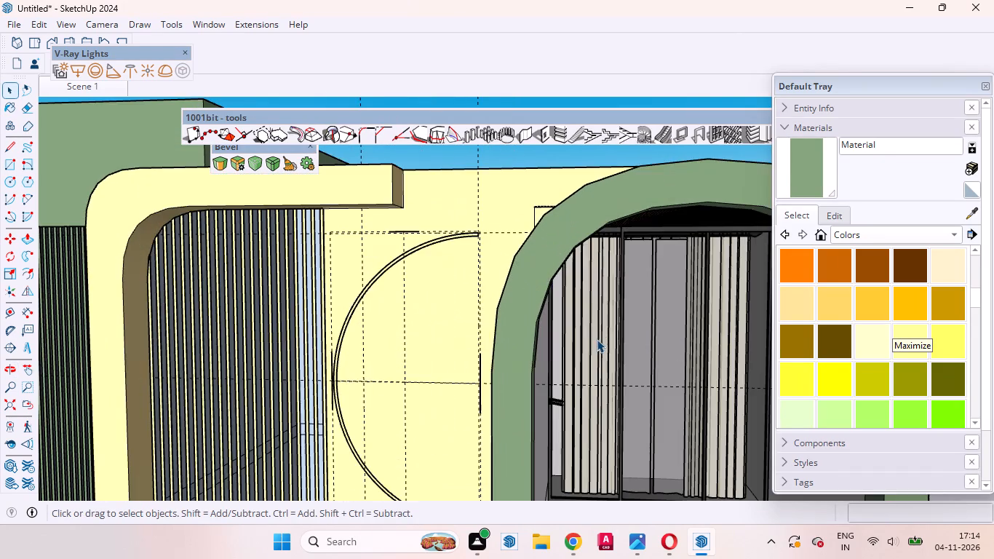
middle_drag(597, 339, 581, 296)
scroll(576, 310, down, 4)
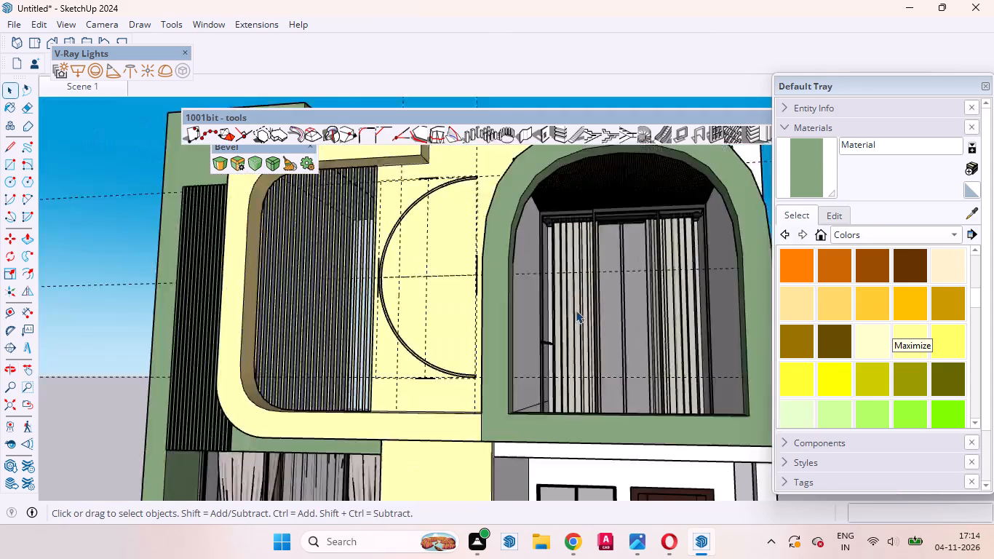
scroll(576, 310, down, 4)
middle_drag(582, 296, 606, 370)
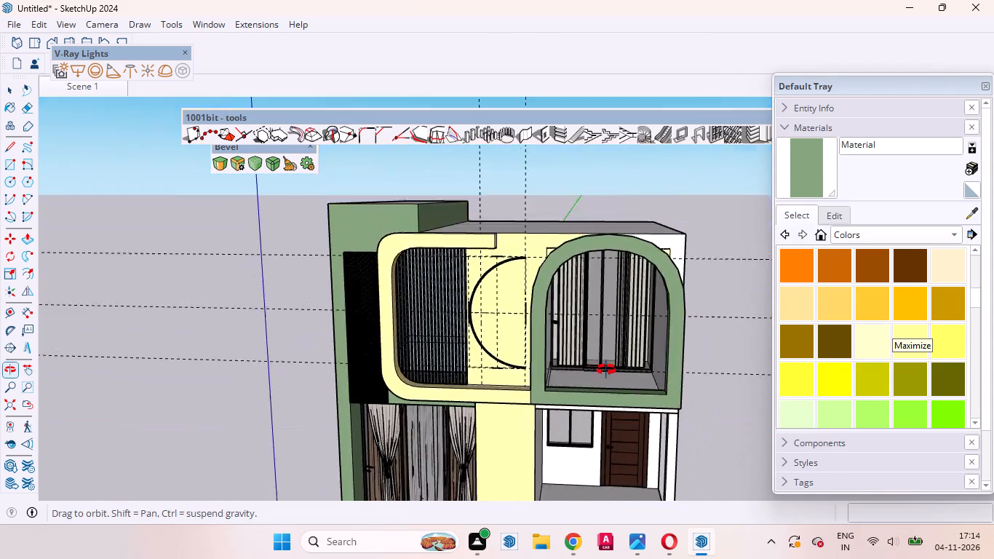
Delete the three long horizontal guide lines that cross the upper storey and extend past both sides of the house.
middle_drag(606, 370, 680, 288)
scroll(567, 324, down, 4)
middle_drag(584, 364, 573, 364)
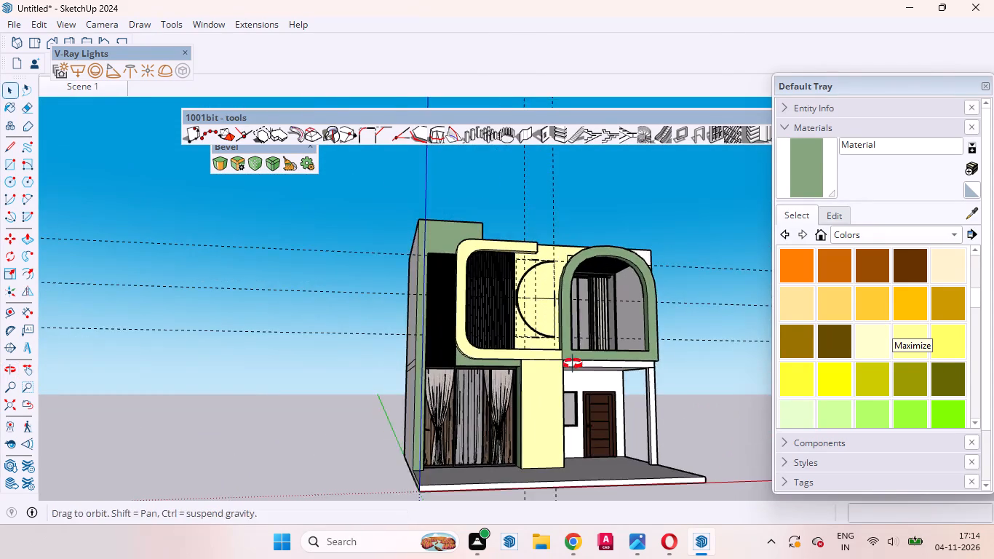
middle_drag(573, 364, 501, 328)
click(698, 416)
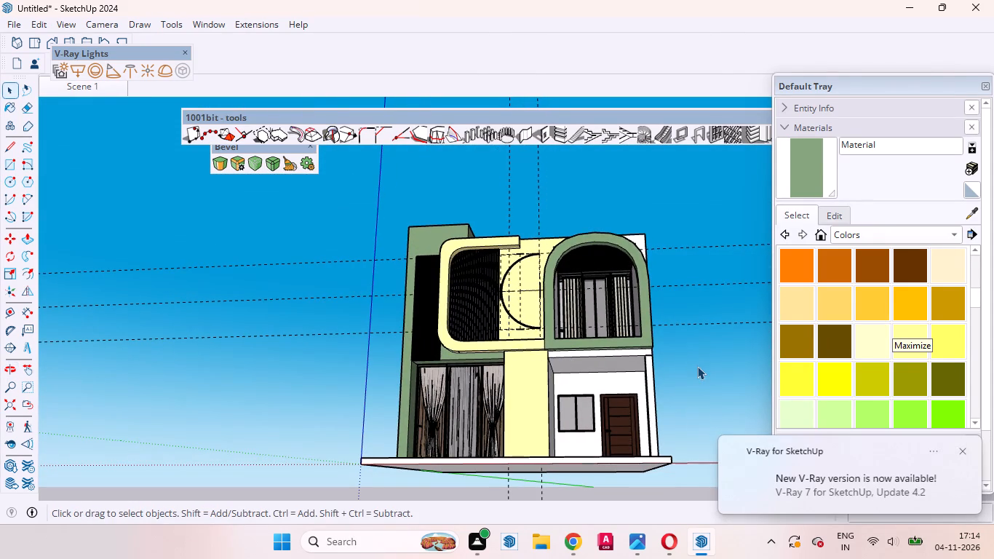
click(697, 366)
drag(720, 376, 666, 223)
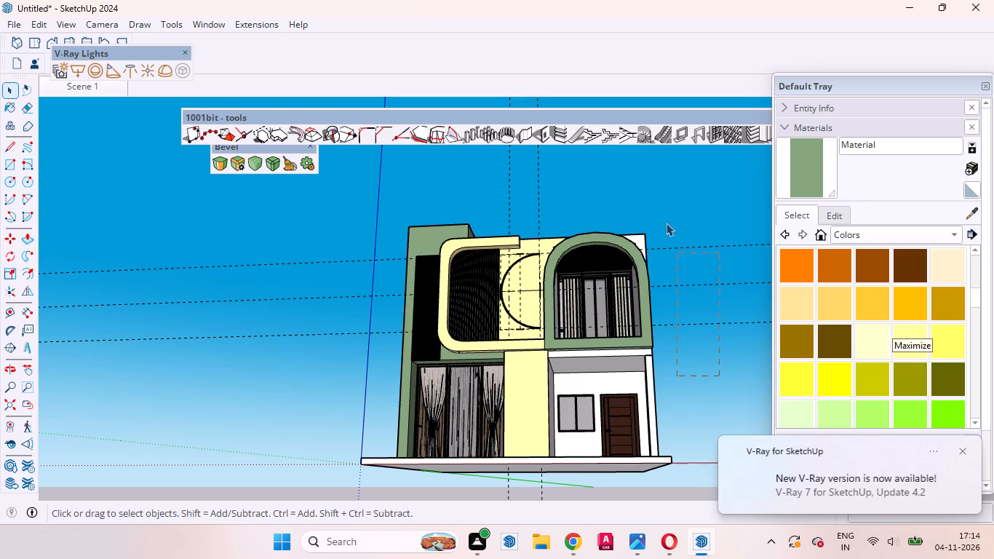
scroll(680, 212, up, 5)
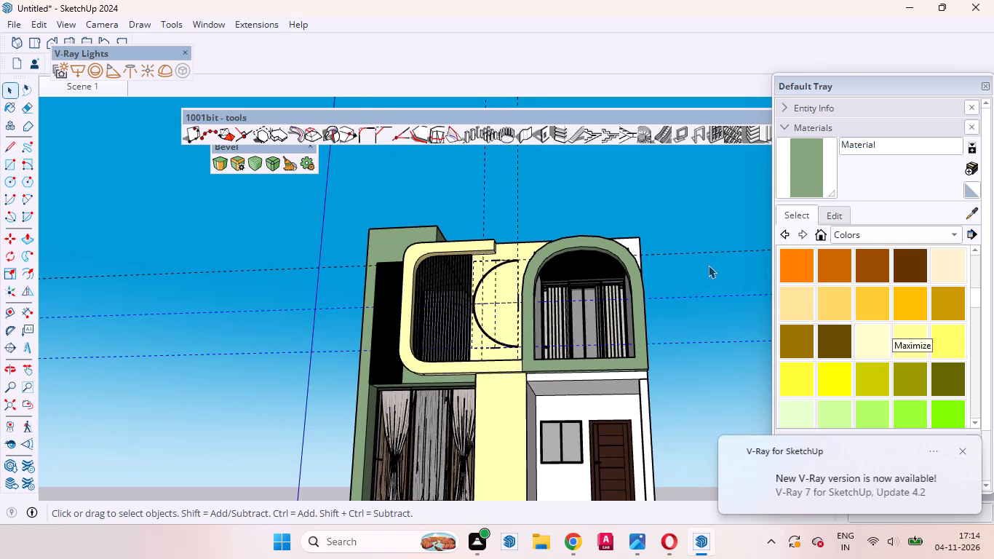
key(Delete)
drag(715, 303, 685, 199)
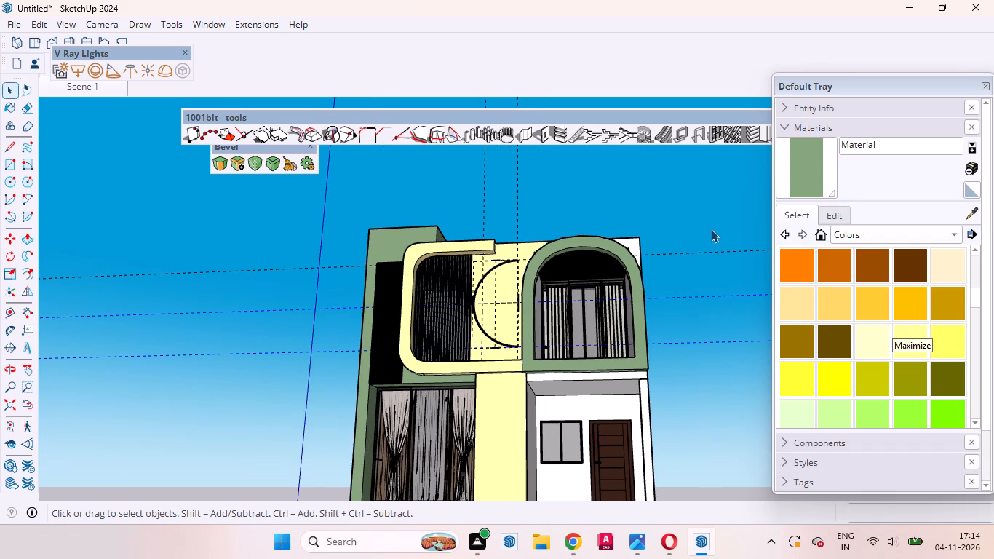
double_click(711, 229)
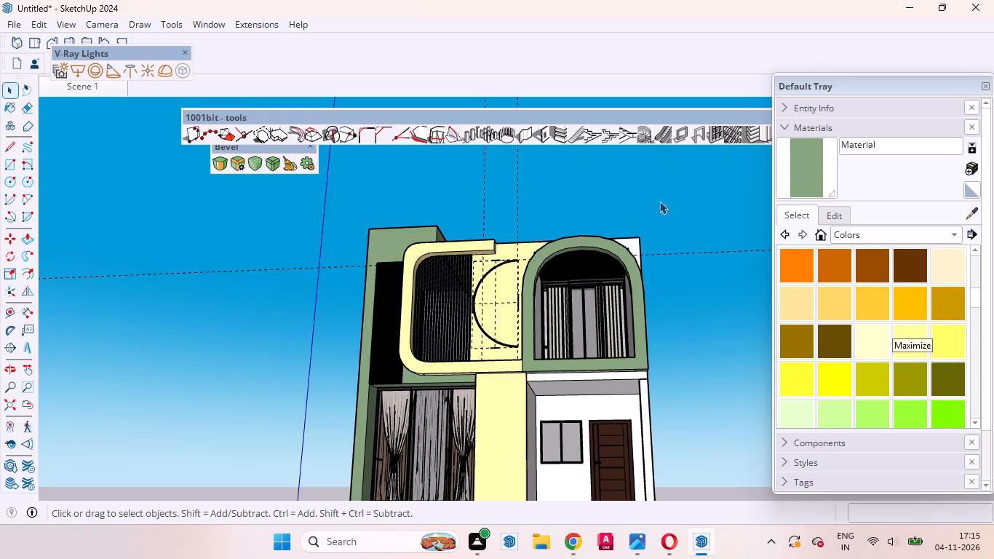
drag(720, 268, 704, 207)
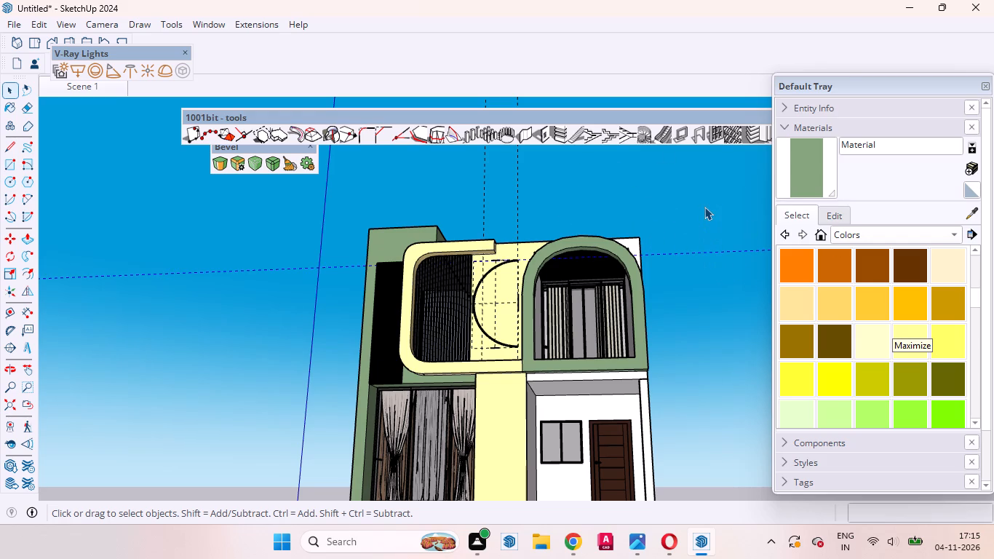
key(Delete)
click(704, 207)
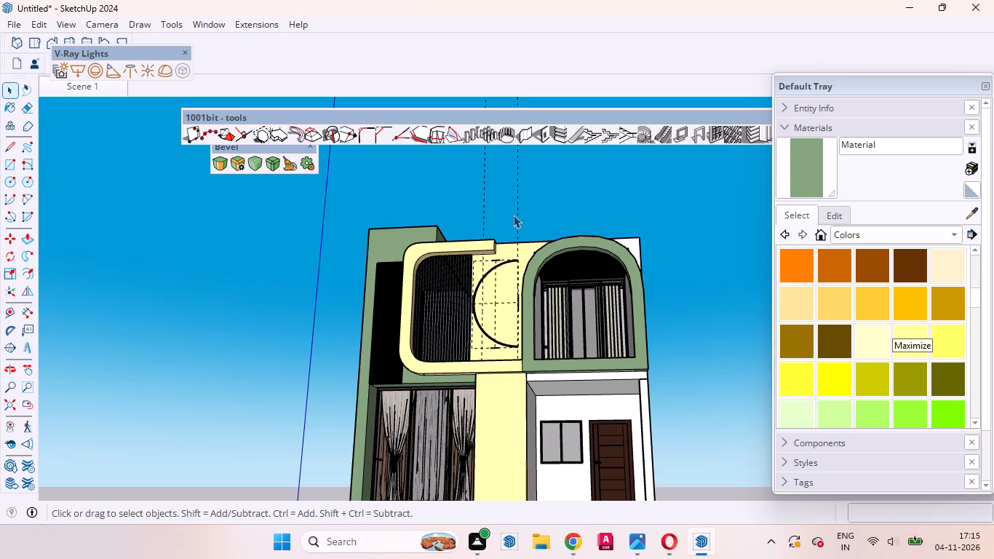
Select the vertical guide line rising above the yellow wall beside the semicircular light.
click(487, 189)
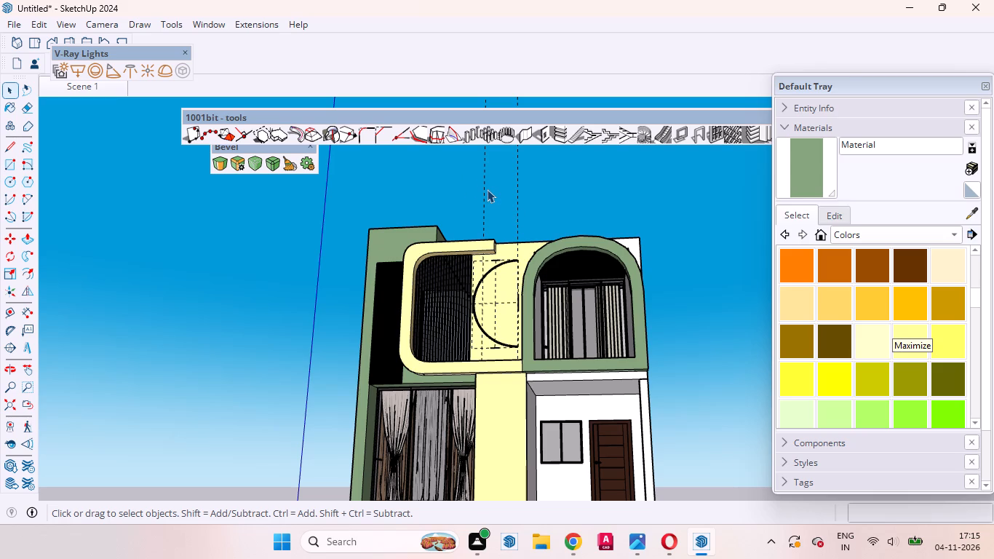
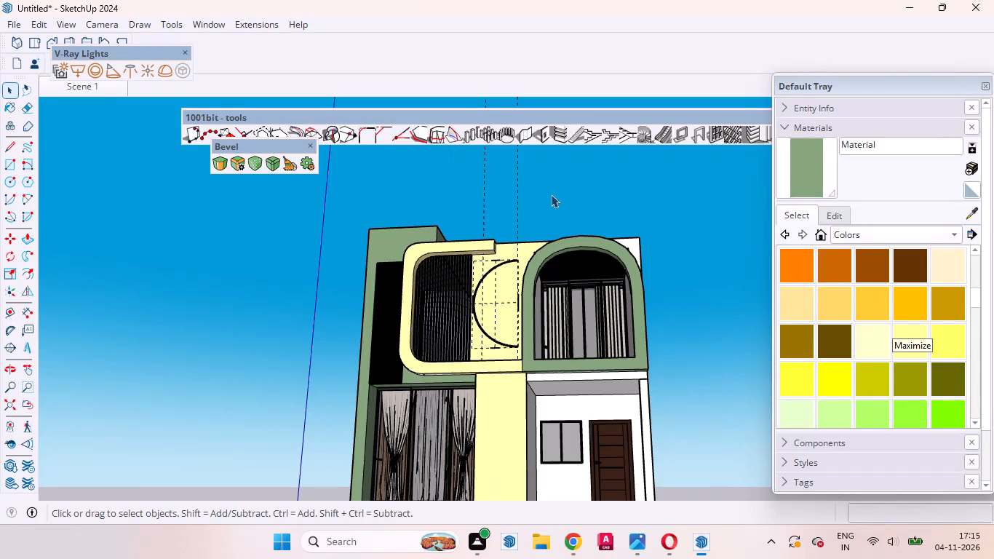
Delete the two vertical guide lines rising above the roof near the semicircular light.
drag(551, 194, 482, 151)
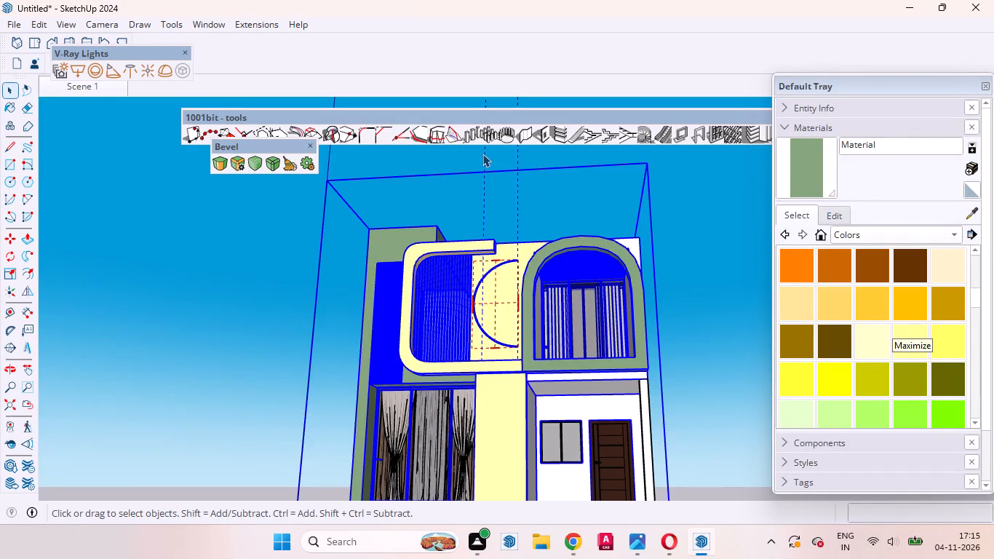
double_click(517, 186)
drag(535, 185, 364, 92)
key(Delete)
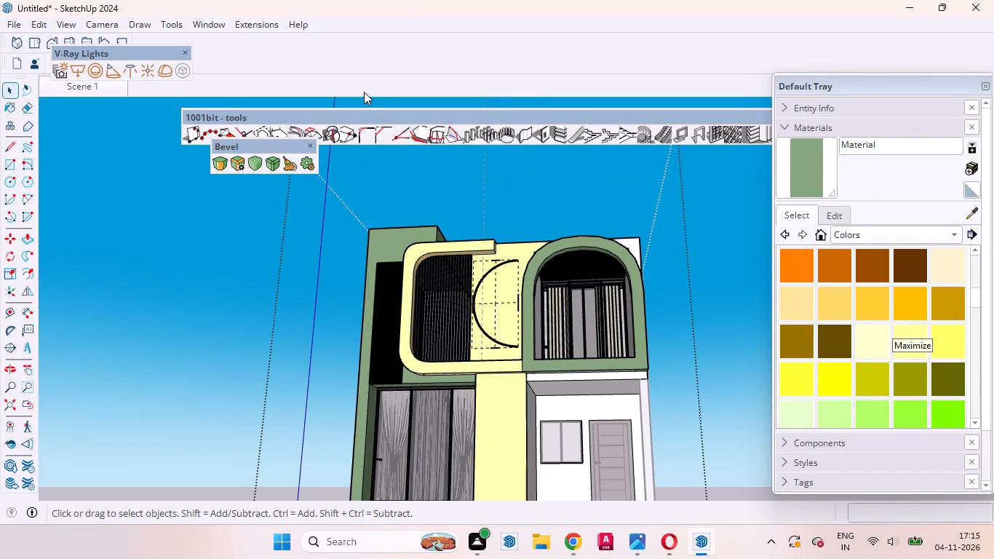
click(706, 293)
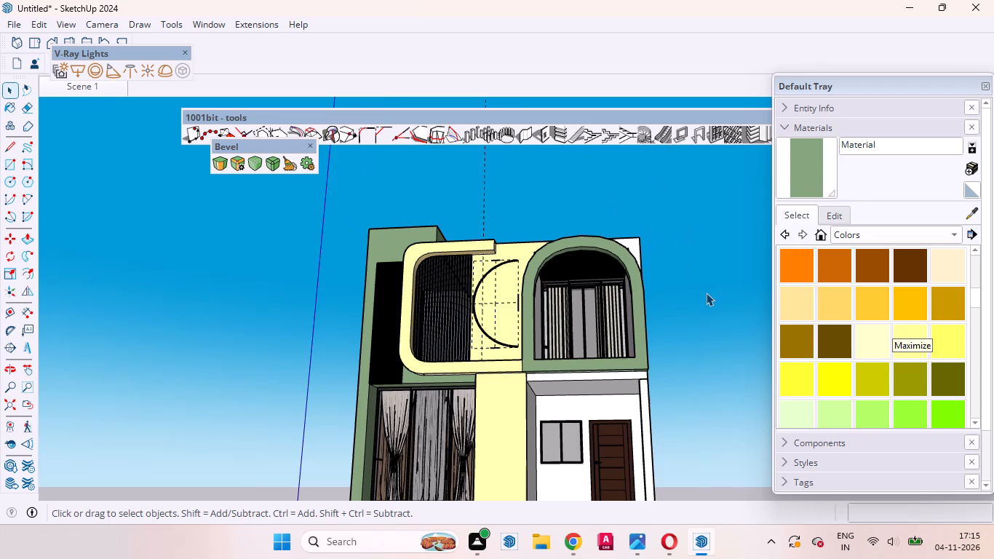
drag(505, 191, 482, 178)
drag(482, 178, 446, 151)
key(Delete)
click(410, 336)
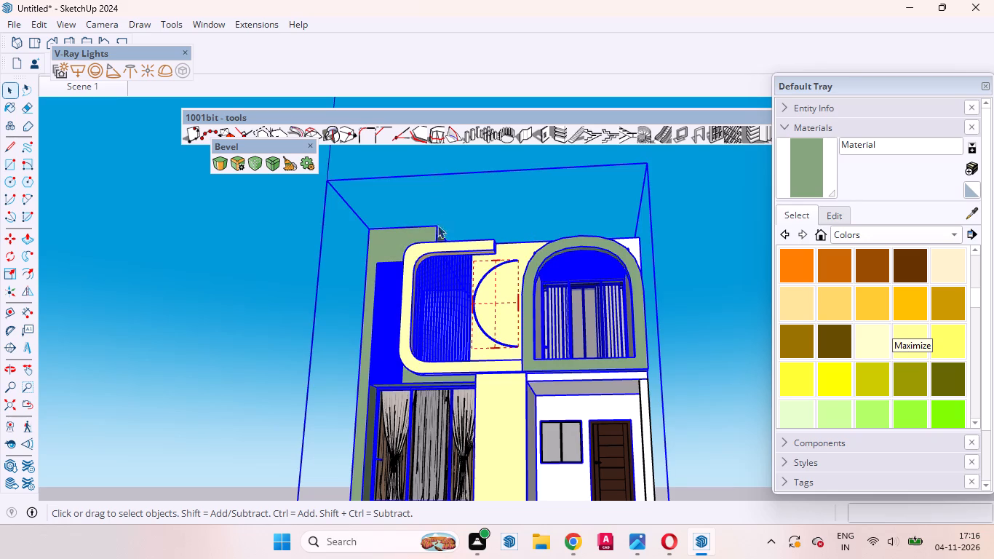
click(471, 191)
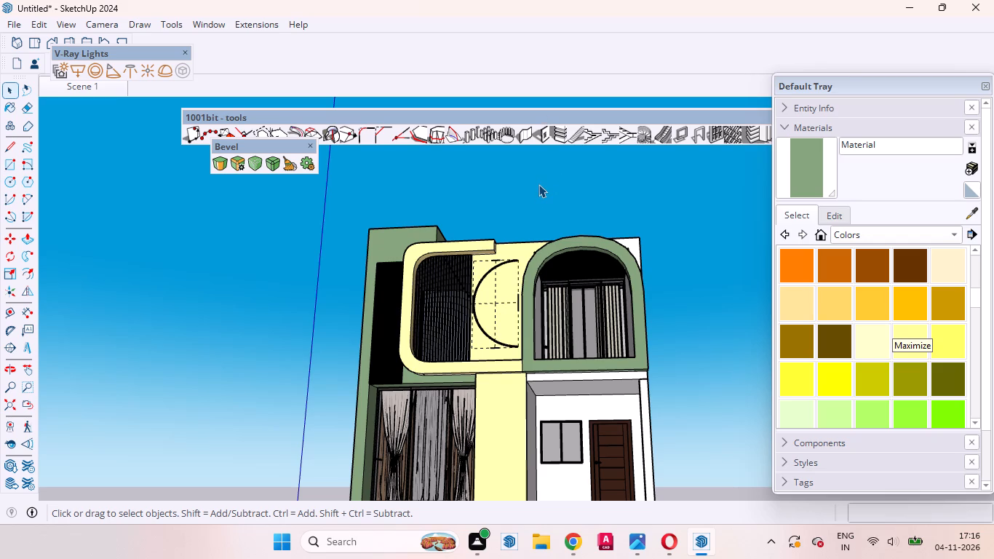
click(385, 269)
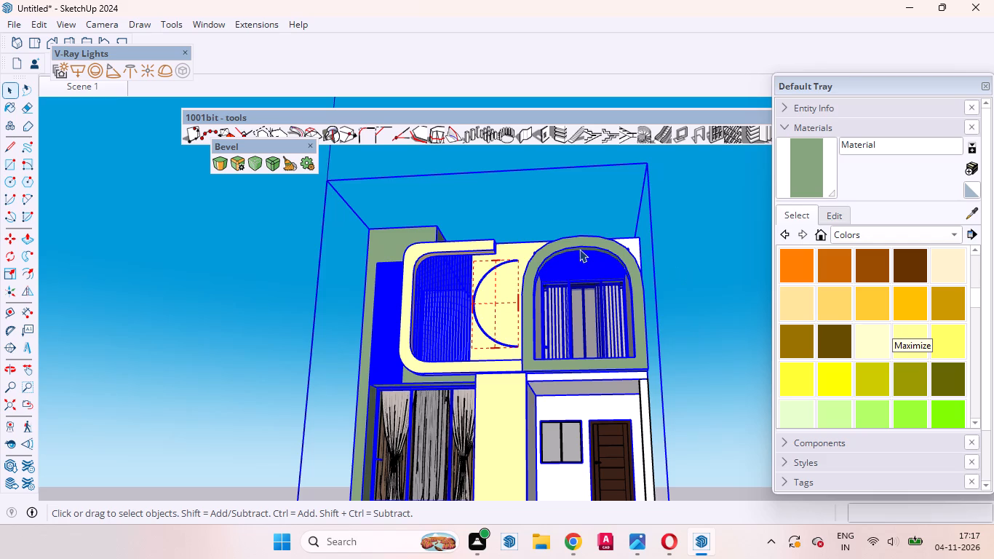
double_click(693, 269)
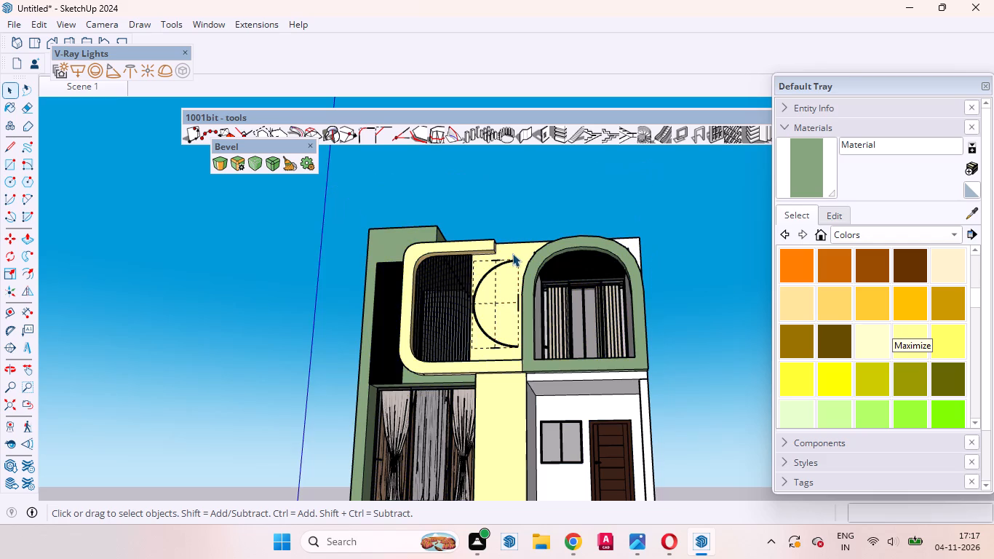
Examine the upper storey's semicircular light, arched balcony and louvred frame up close and from a distance.
middle_drag(532, 273, 681, 421)
scroll(549, 337, down, 4)
scroll(576, 297, up, 3)
scroll(576, 297, down, 1)
scroll(576, 297, up, 5)
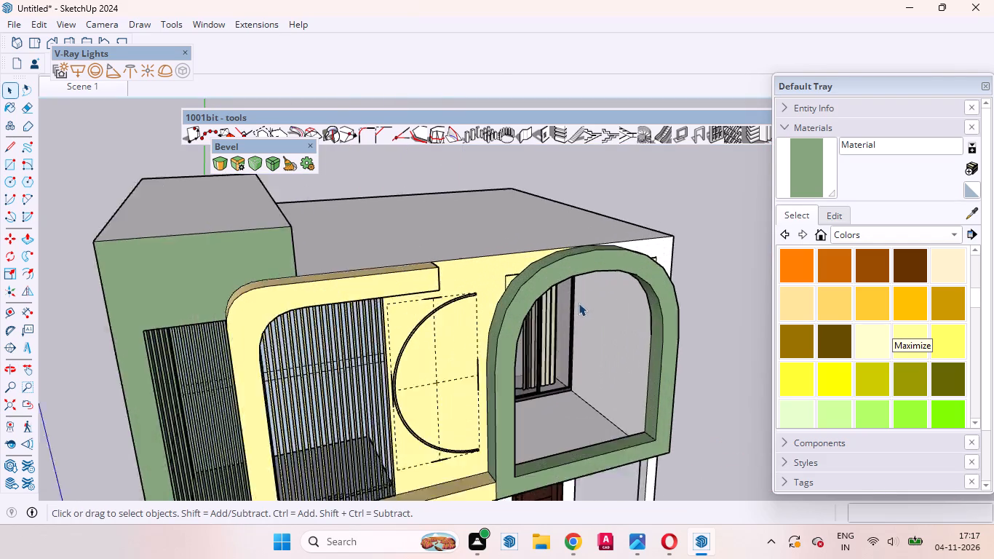
scroll(578, 303, up, 3)
middle_drag(597, 405, 540, 349)
scroll(507, 414, up, 5)
middle_drag(508, 463, 379, 469)
scroll(397, 410, down, 9)
middle_drag(394, 420, 521, 497)
scroll(429, 432, up, 3)
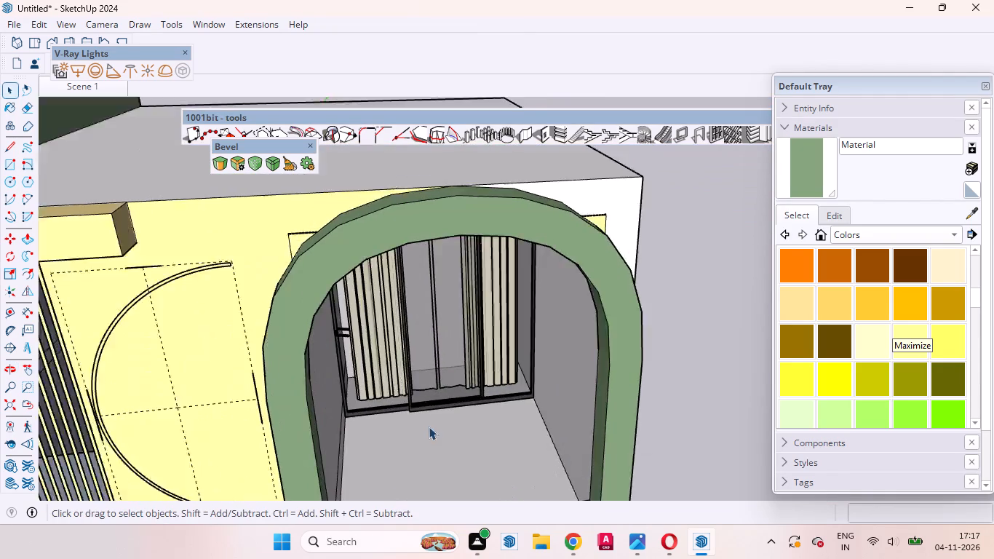
scroll(429, 427, up, 1)
scroll(393, 338, down, 9)
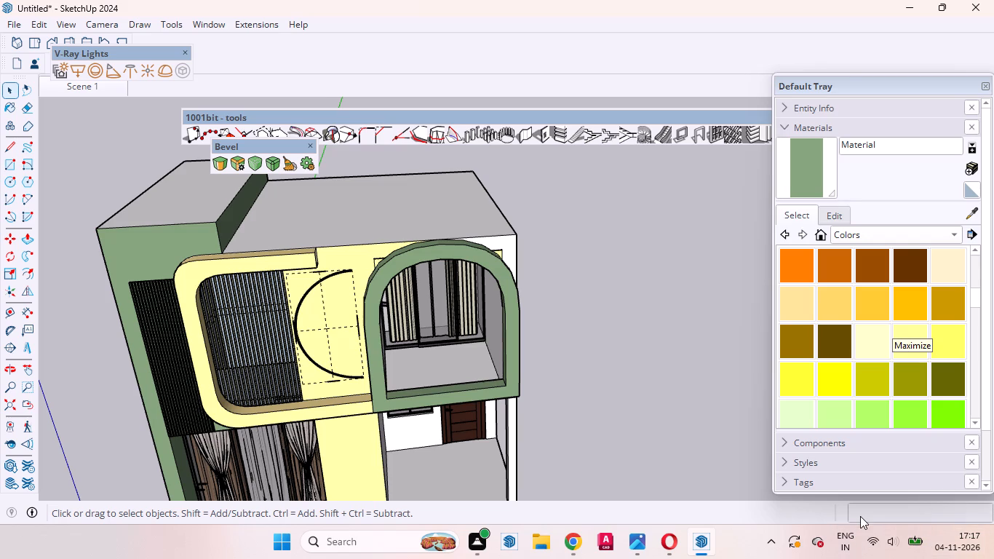
scroll(538, 437, down, 3)
scroll(476, 448, up, 4)
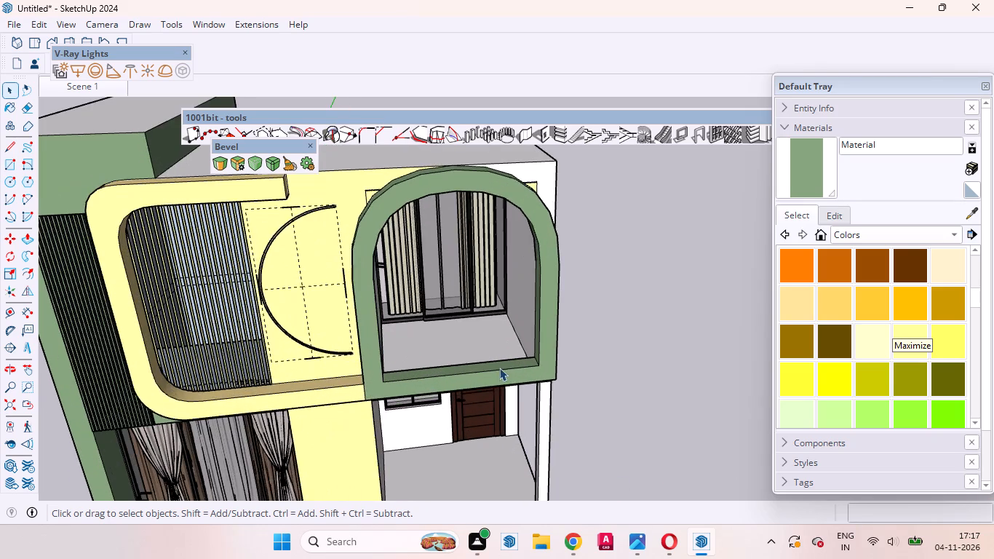
middle_drag(500, 368, 584, 335)
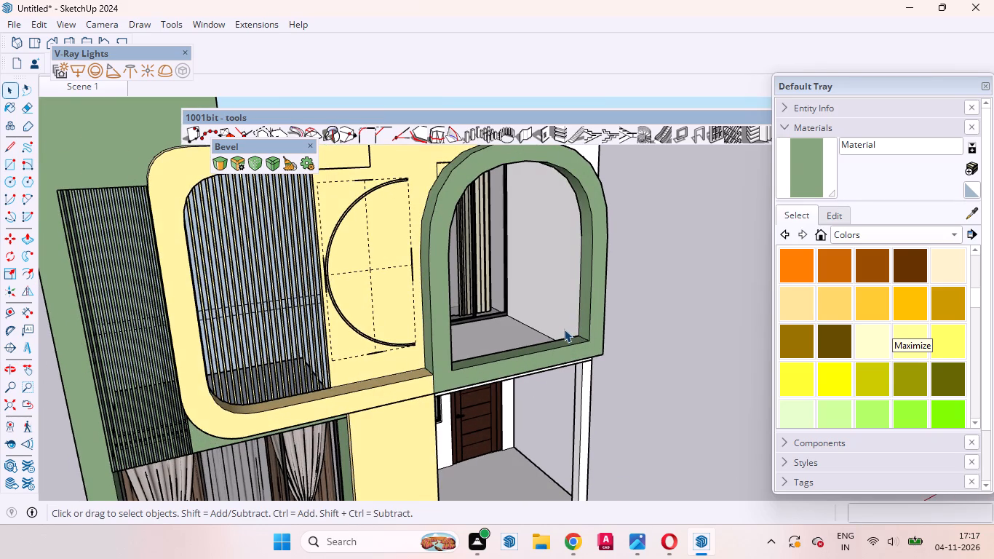
scroll(451, 392, down, 4)
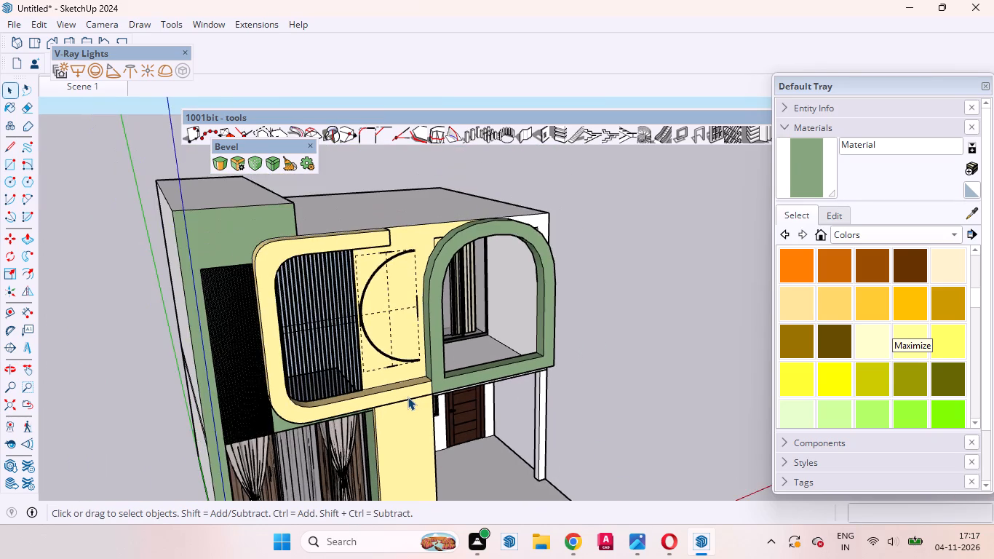
scroll(402, 397, down, 2)
middle_drag(418, 467, 369, 422)
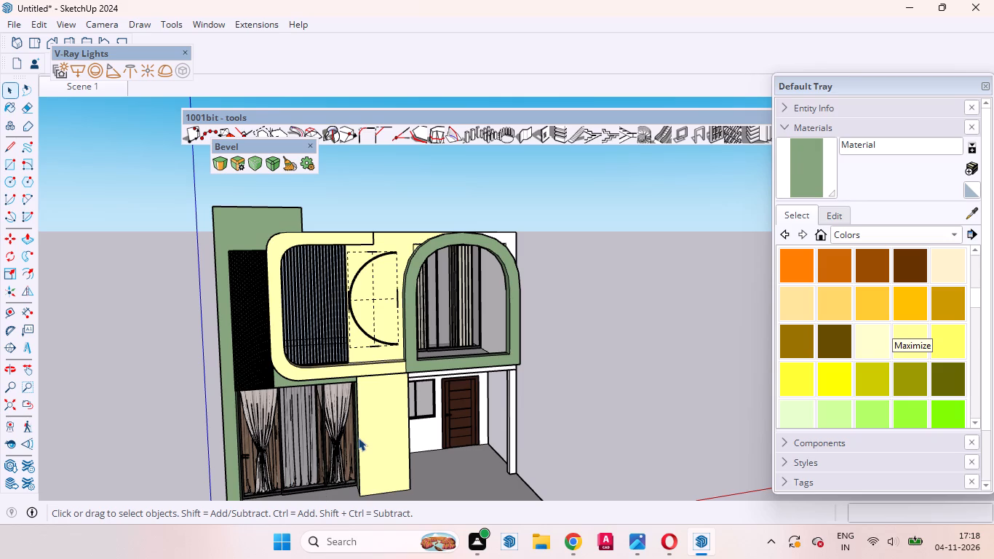
scroll(242, 456, down, 6)
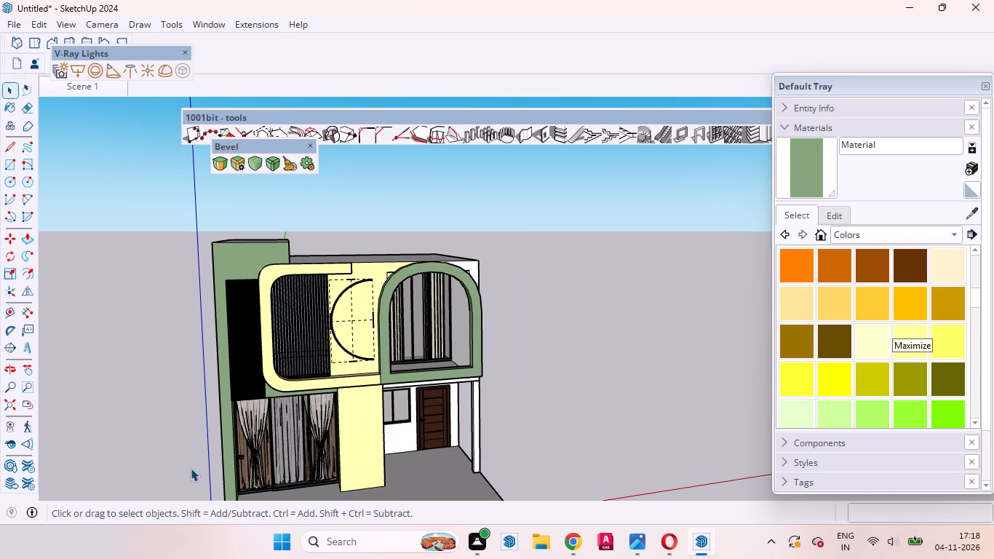
scroll(135, 504, down, 3)
scroll(13, 512, down, 2)
middle_drag(0, 555, 0, 506)
scroll(57, 399, down, 7)
middle_drag(266, 317, 264, 296)
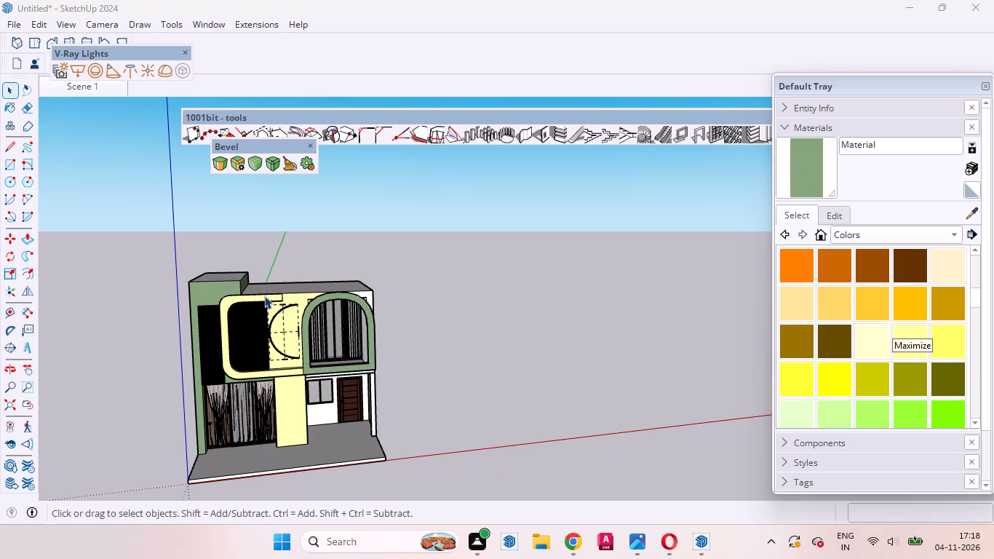
middle_drag(264, 296, 281, 284)
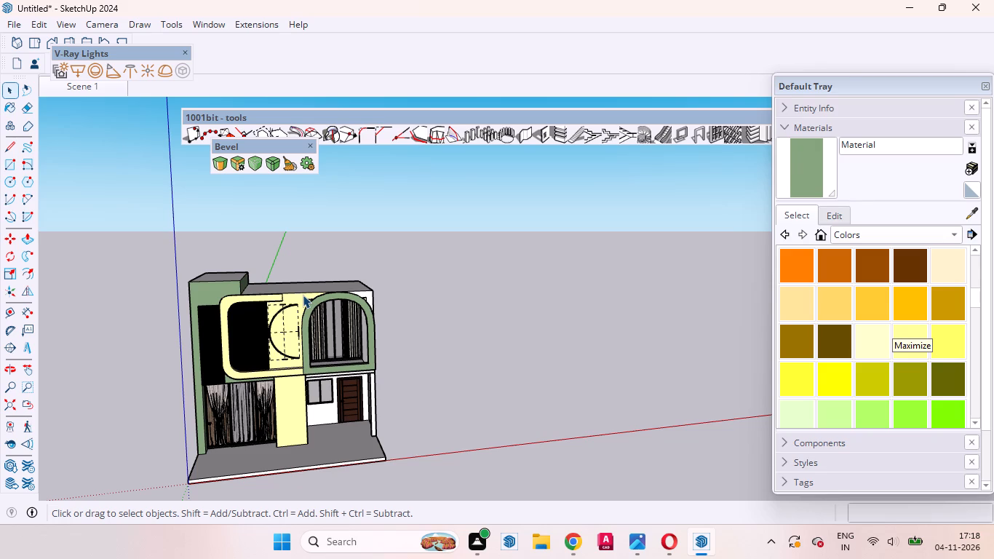
scroll(505, 274, down, 4)
scroll(434, 357, up, 5)
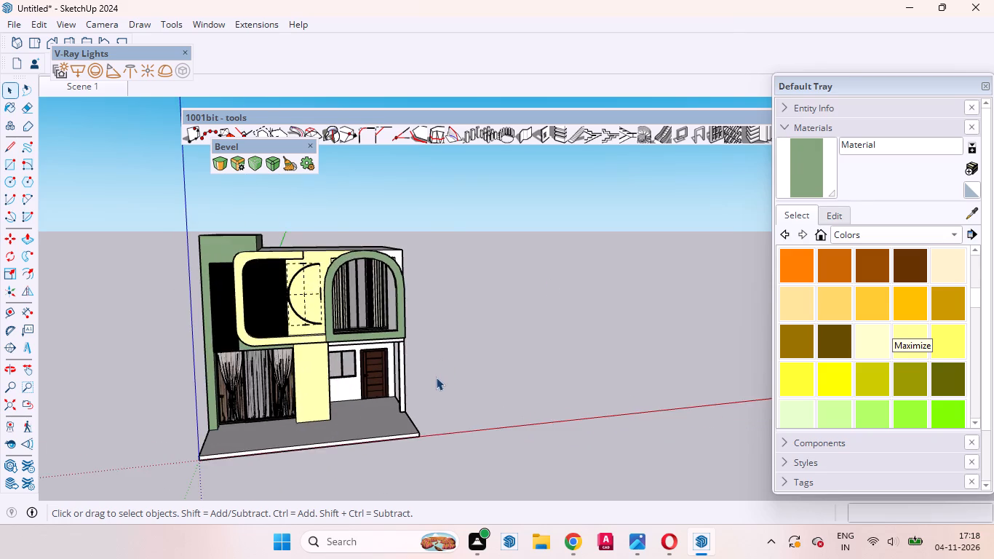
Examine the ground floor's curtained glazing, yellow wall, porch ceiling and entrance from several angles.
middle_drag(422, 379, 341, 378)
scroll(341, 378, up, 1)
scroll(175, 403, up, 15)
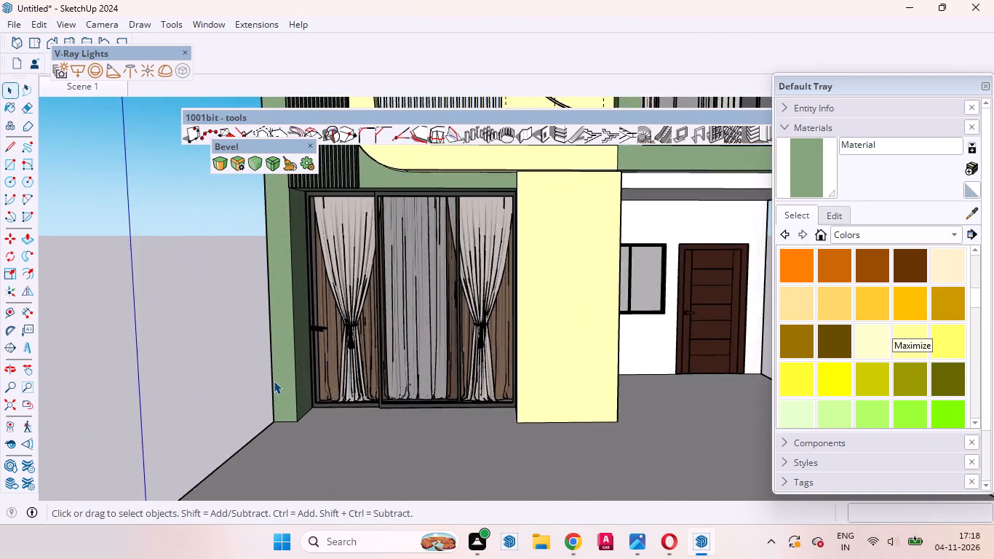
scroll(274, 381, up, 3)
middle_drag(300, 392, 417, 457)
scroll(313, 407, up, 1)
scroll(354, 322, down, 9)
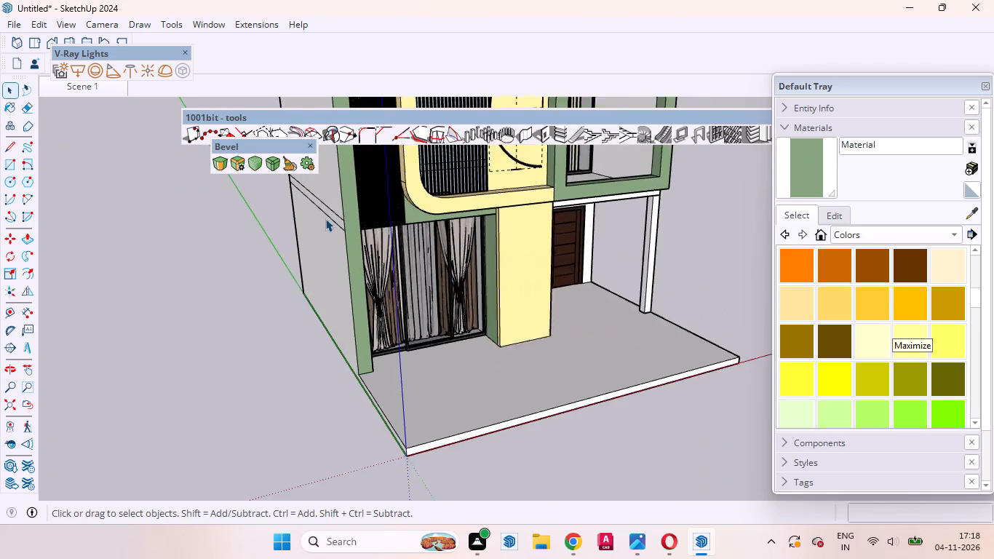
scroll(325, 218, down, 6)
middle_drag(491, 335, 491, 451)
scroll(421, 301, up, 18)
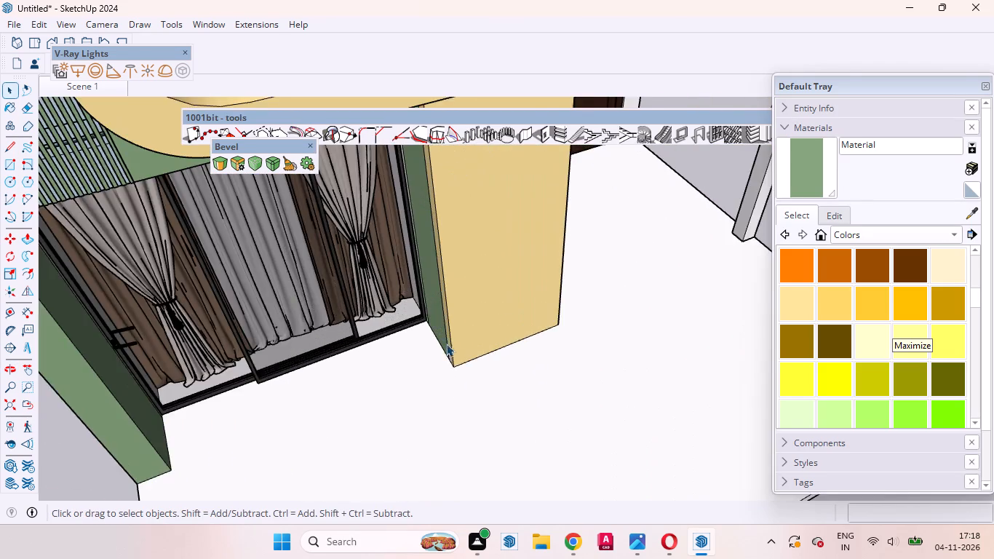
scroll(446, 346, up, 1)
middle_drag(446, 346, 116, 306)
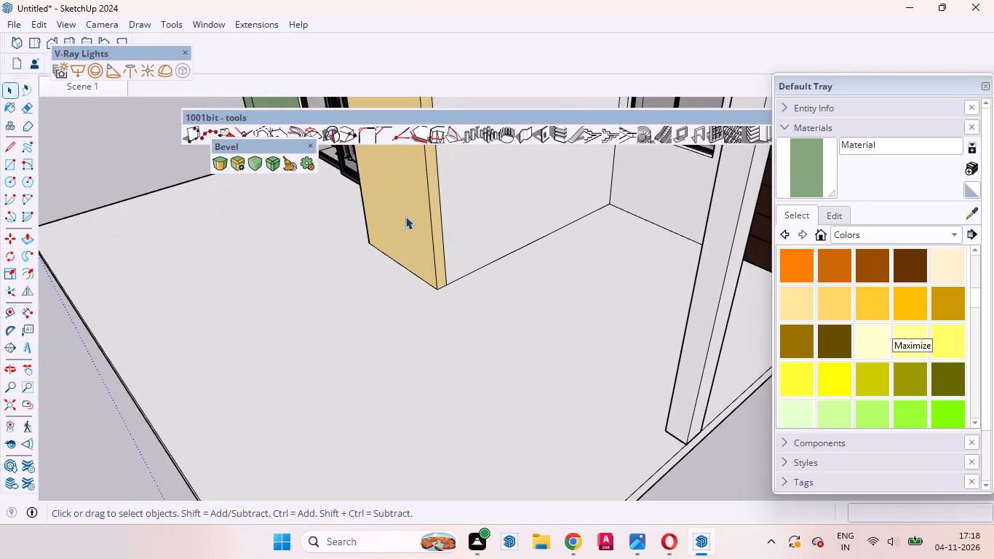
scroll(194, 246, down, 20)
scroll(194, 246, down, 1)
middle_drag(506, 329, 504, 199)
scroll(527, 181, up, 2)
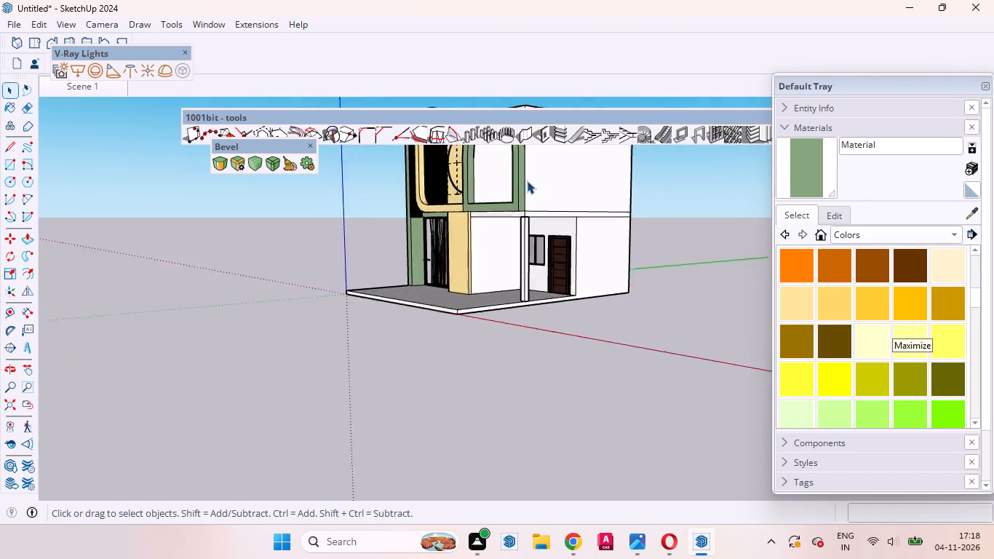
scroll(527, 181, up, 15)
middle_drag(512, 266, 356, 172)
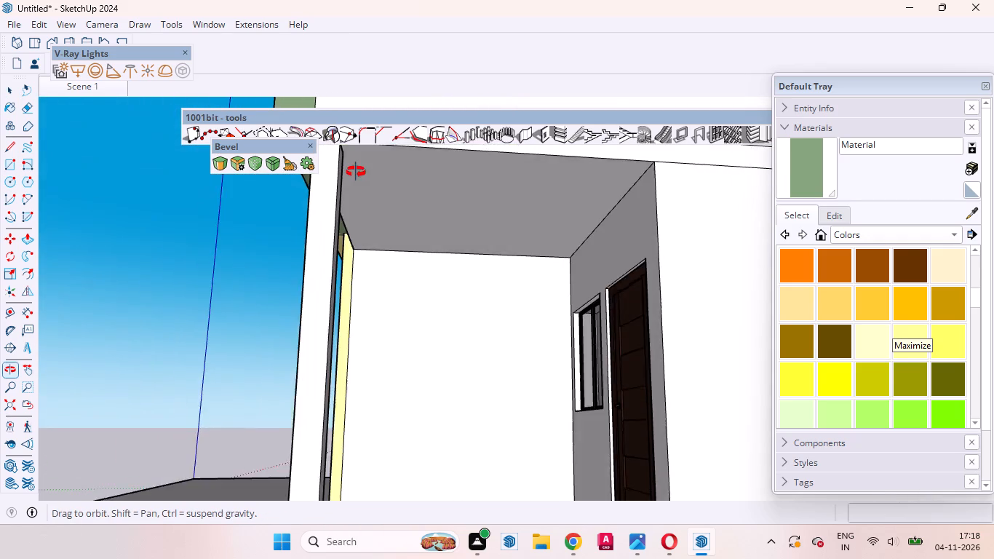
middle_drag(356, 172, 356, 164)
scroll(369, 234, up, 5)
middle_drag(379, 263, 616, 331)
scroll(522, 296, down, 6)
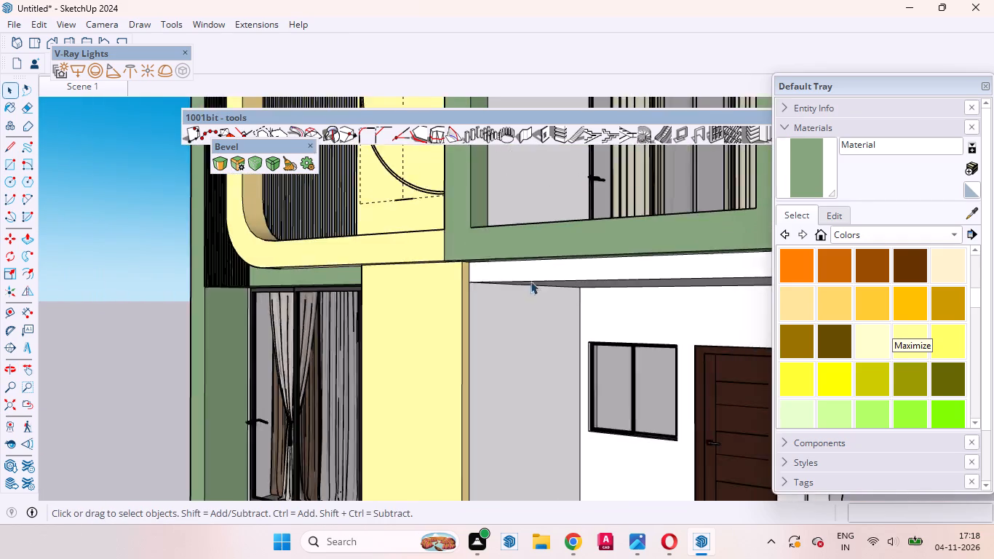
scroll(530, 281, down, 4)
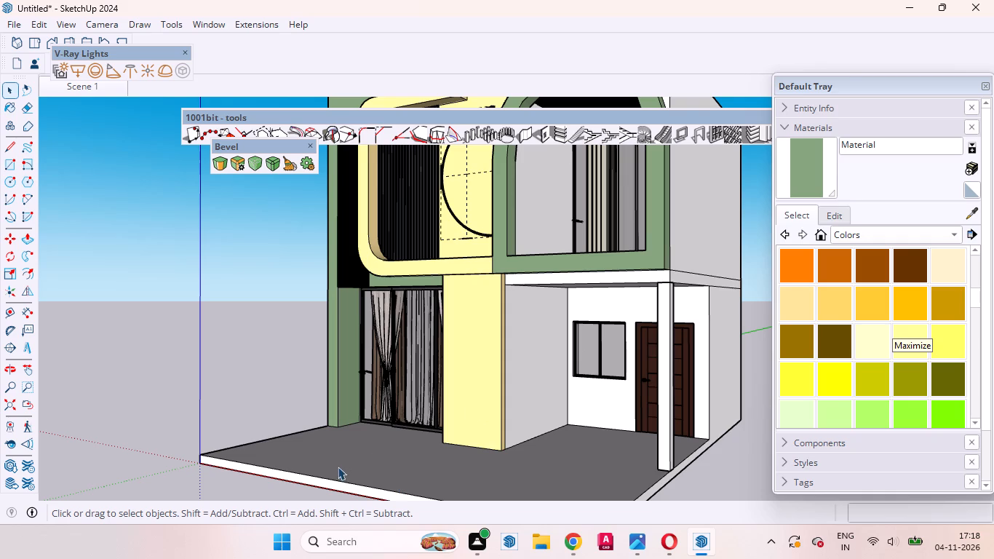
Review the whole front facade, including the semicircular light and arched balcony, from near and far.
scroll(208, 421, down, 1)
scroll(307, 424, down, 4)
middle_drag(373, 451, 541, 468)
scroll(542, 456, up, 1)
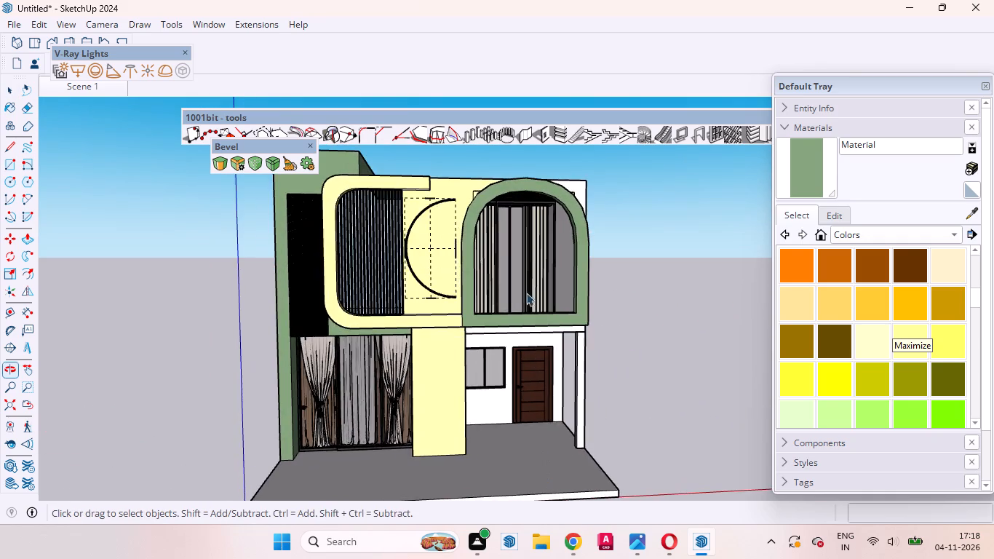
scroll(426, 185, up, 8)
scroll(421, 224, down, 10)
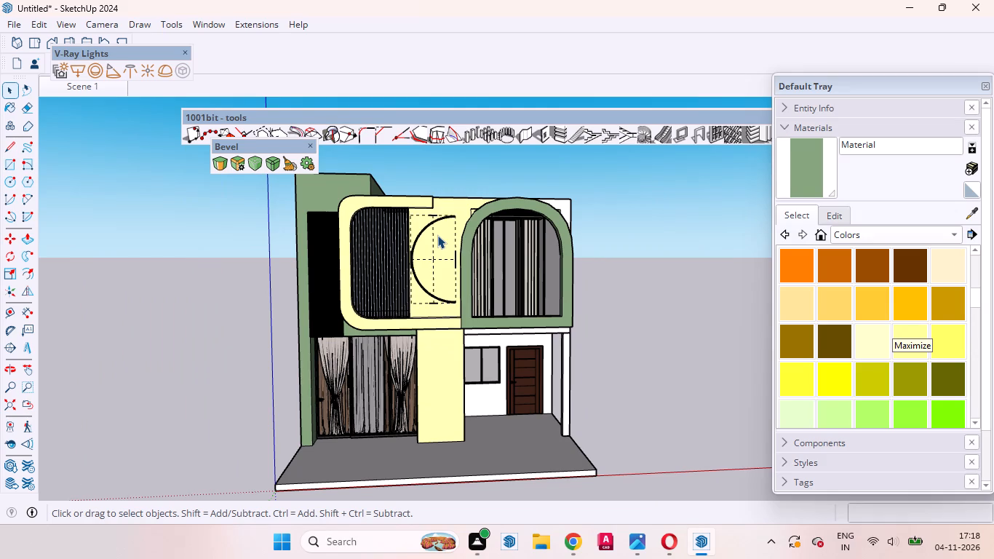
scroll(397, 275, down, 4)
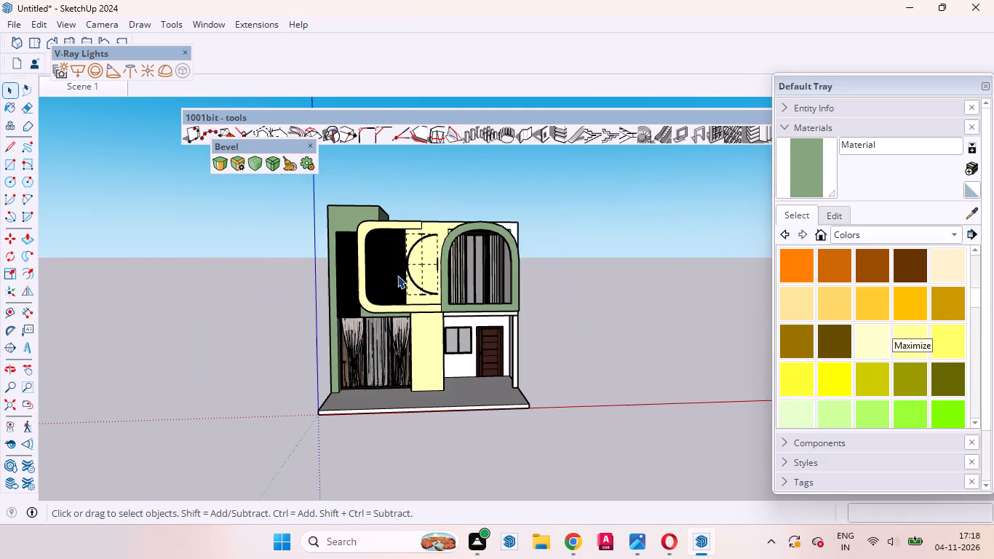
scroll(397, 258, up, 6)
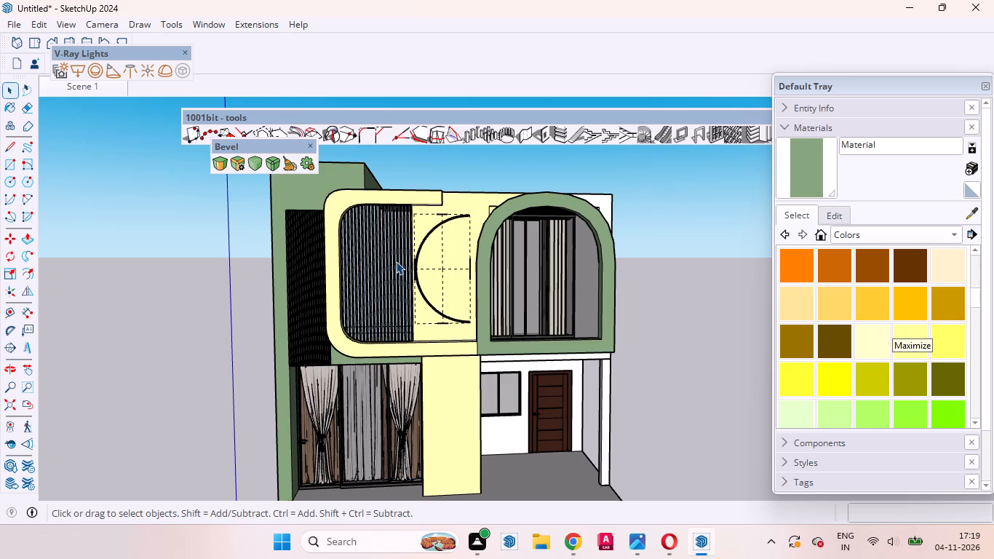
scroll(396, 261, down, 2)
scroll(396, 261, up, 3)
middle_drag(405, 280, 472, 298)
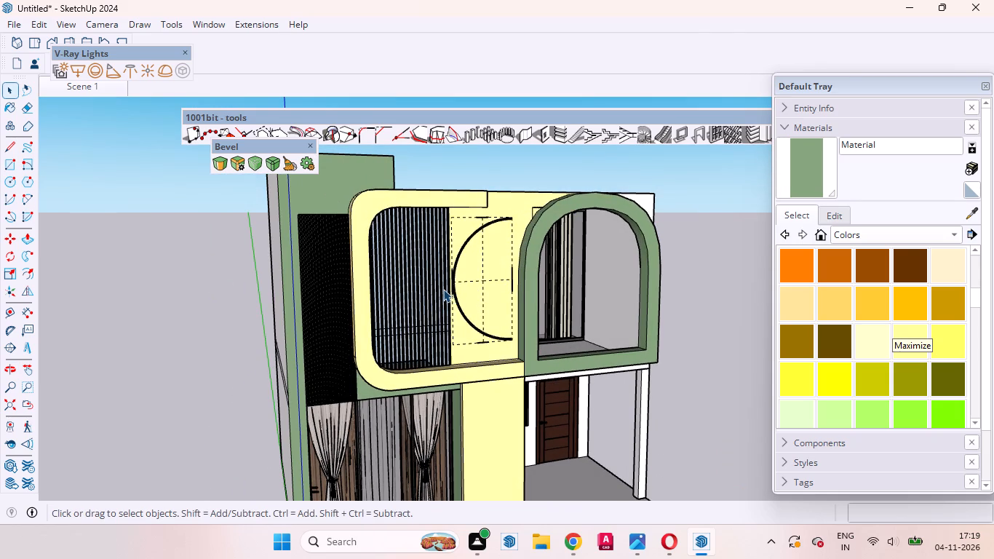
Examine the house from an oblique view and from the front, including the louvred frame and curtained glazing up close.
scroll(501, 312, down, 6)
scroll(511, 243, down, 4)
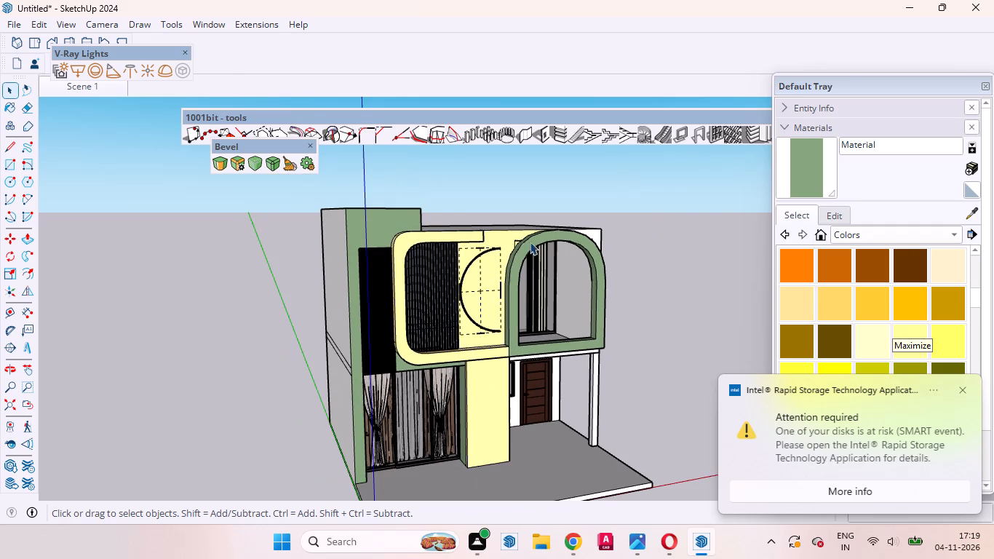
middle_click(536, 285)
scroll(536, 273, up, 3)
middle_drag(990, 15, 967, 18)
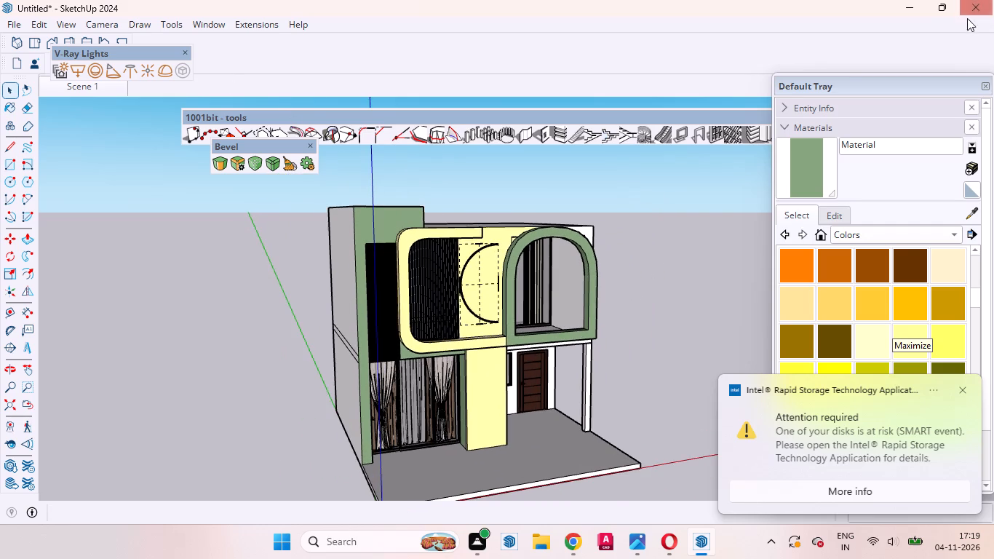
middle_drag(967, 18, 817, 0)
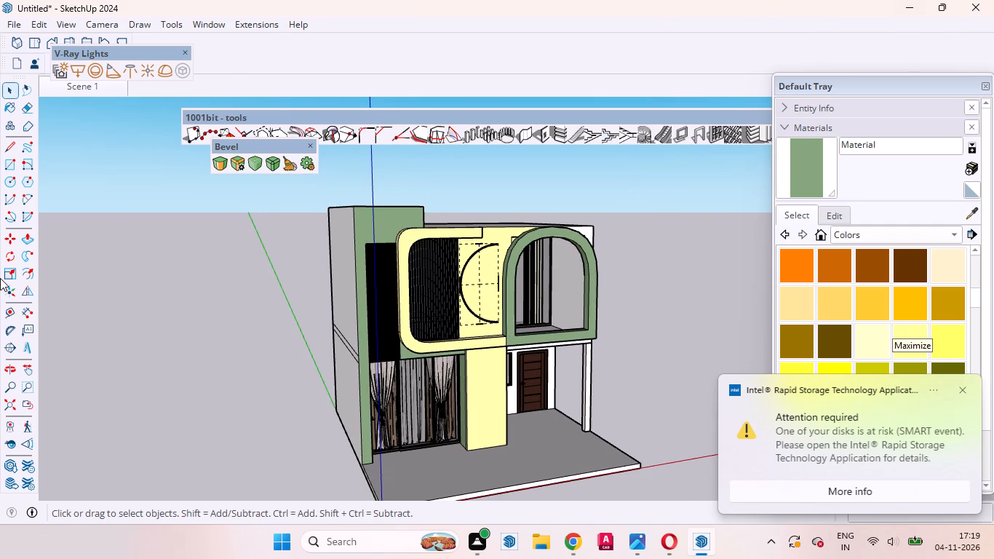
middle_drag(413, 376, 309, 285)
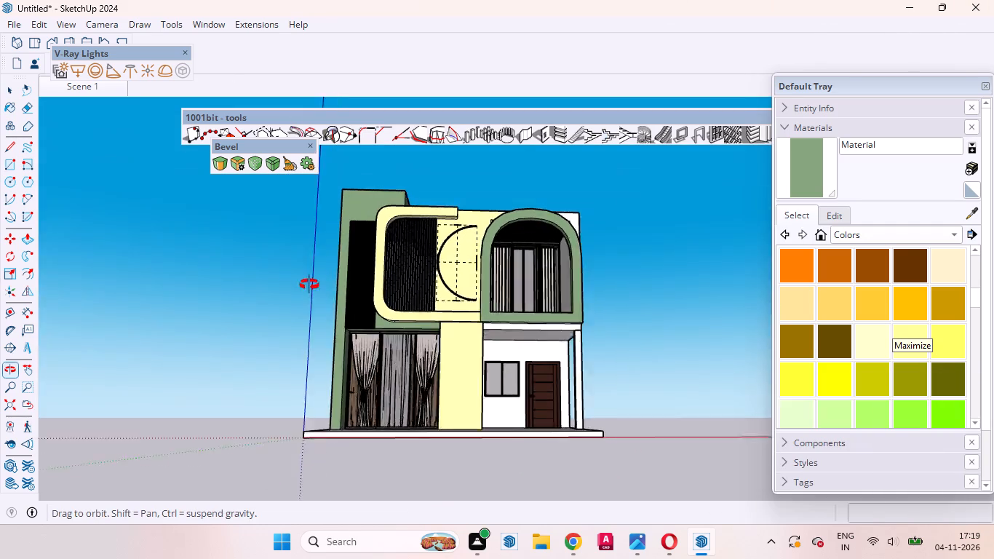
middle_drag(309, 285, 337, 304)
scroll(365, 338, up, 8)
middle_drag(381, 371, 306, 405)
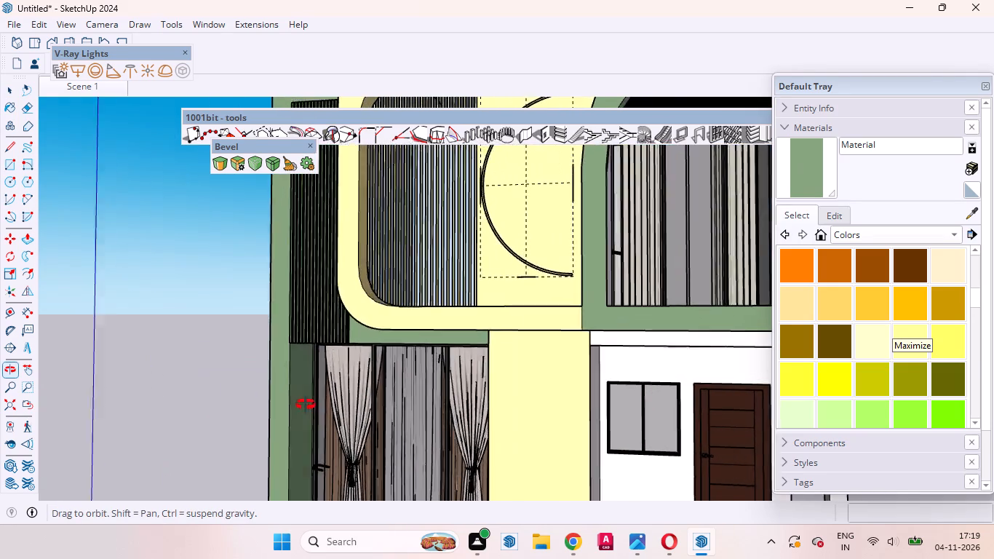
middle_drag(306, 405, 338, 383)
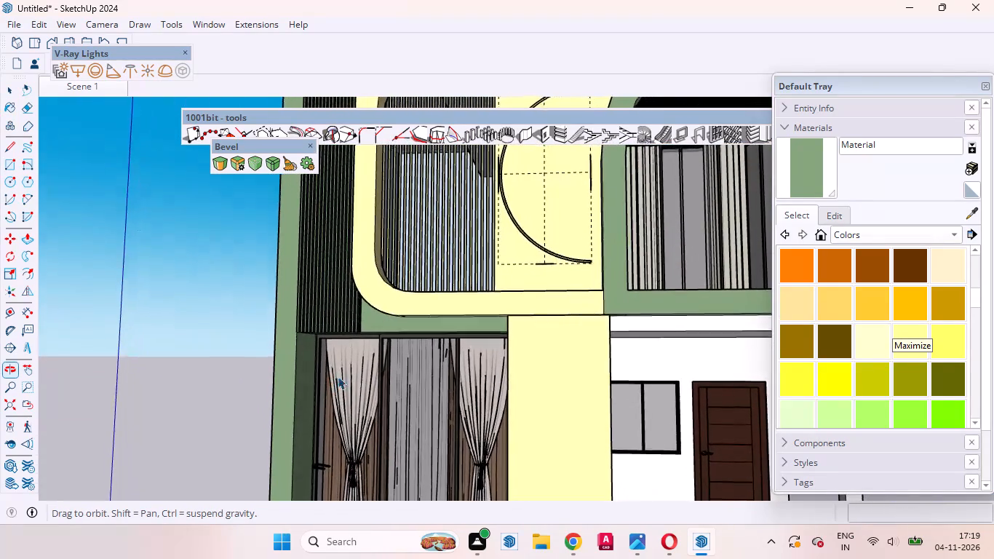
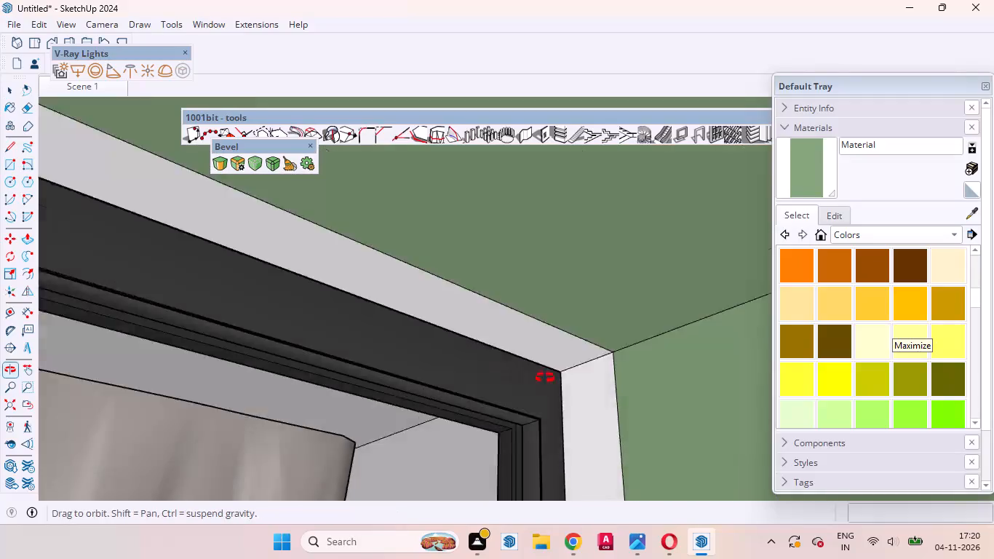
Examine the house from below, from the front and from the entrance side.
scroll(506, 365, up, 1)
scroll(453, 333, down, 20)
scroll(453, 333, down, 14)
scroll(510, 253, down, 5)
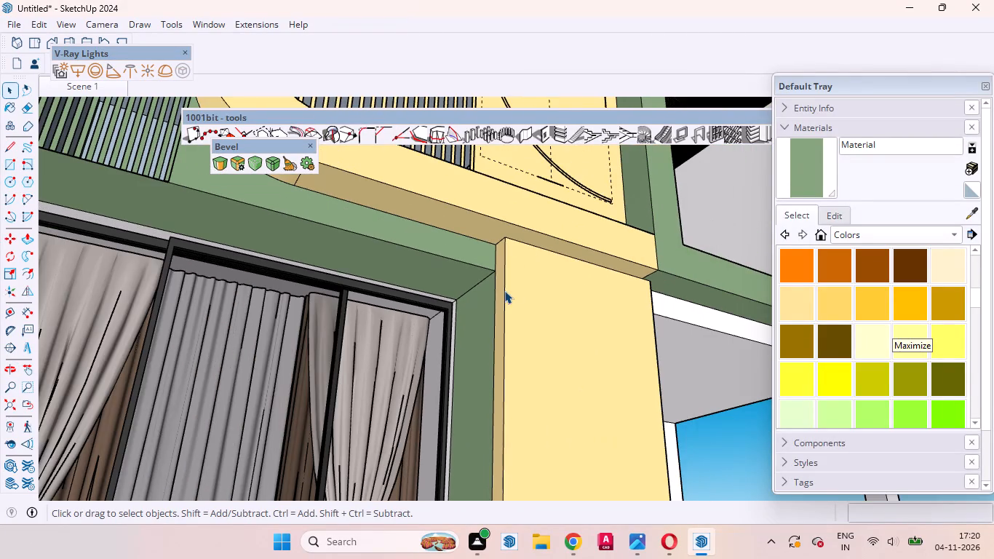
scroll(504, 290, down, 20)
scroll(504, 290, down, 6)
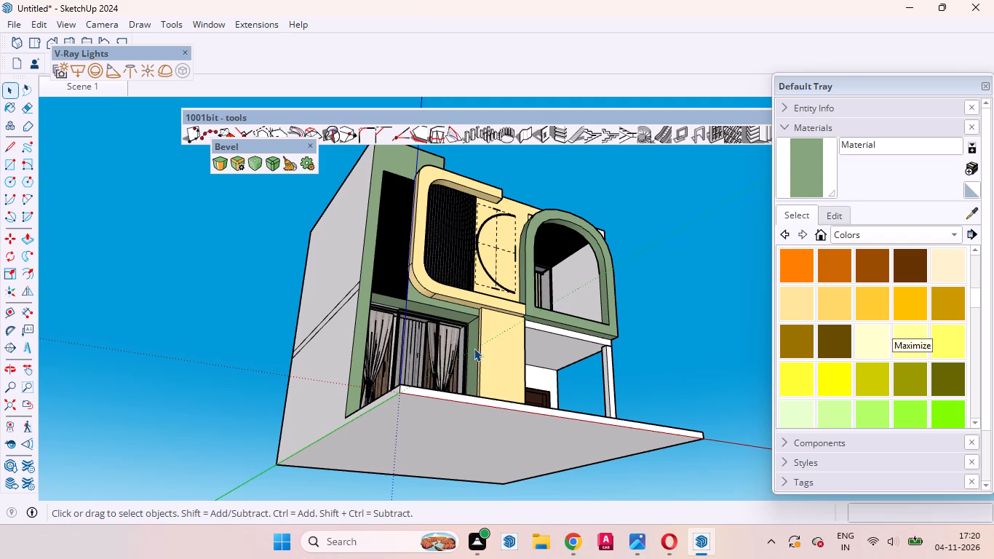
middle_drag(474, 349, 353, 381)
scroll(397, 372, down, 4)
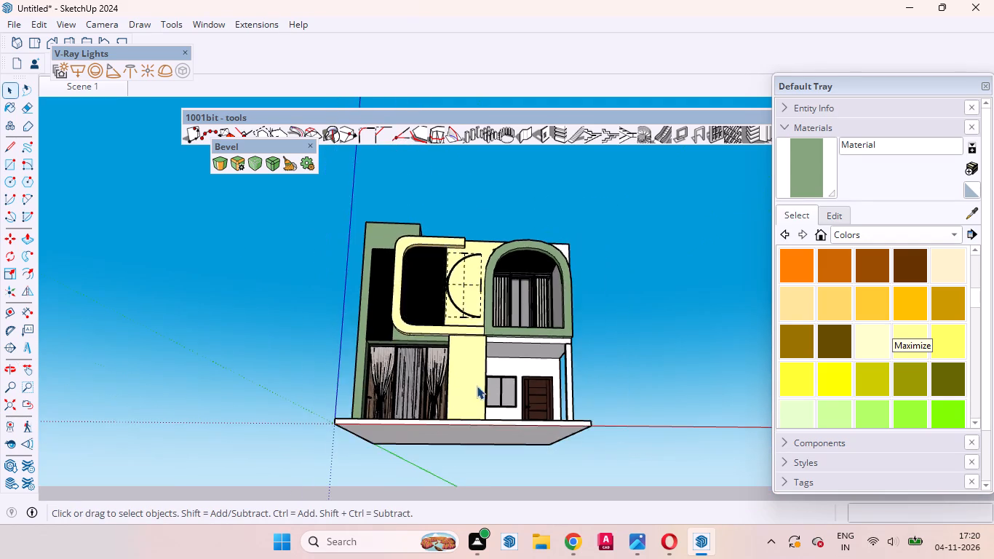
scroll(477, 386, down, 5)
middle_drag(533, 447, 366, 558)
scroll(364, 533, up, 9)
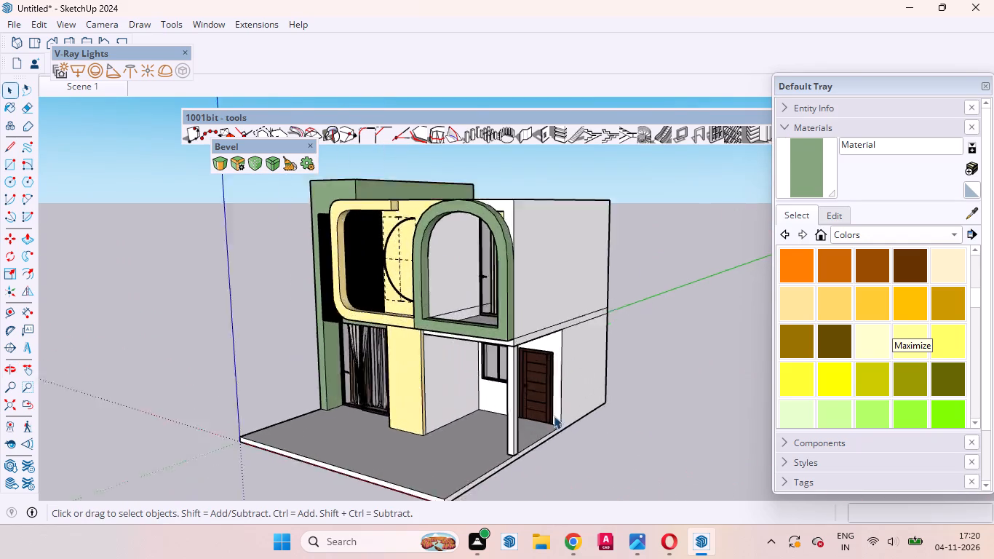
scroll(554, 416, up, 3)
middle_drag(537, 449, 544, 468)
scroll(542, 405, down, 4)
middle_drag(550, 437, 587, 440)
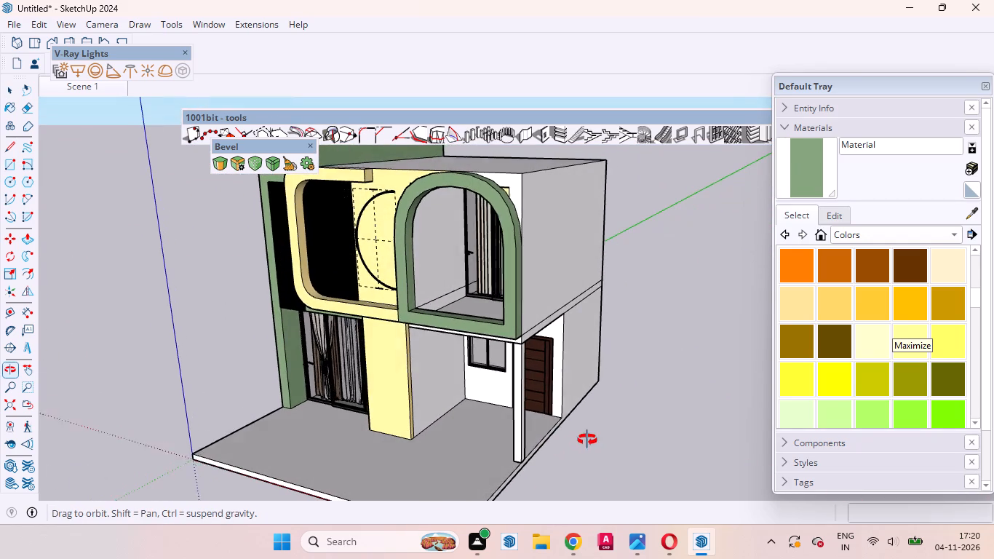
middle_drag(587, 440, 589, 434)
scroll(560, 408, up, 10)
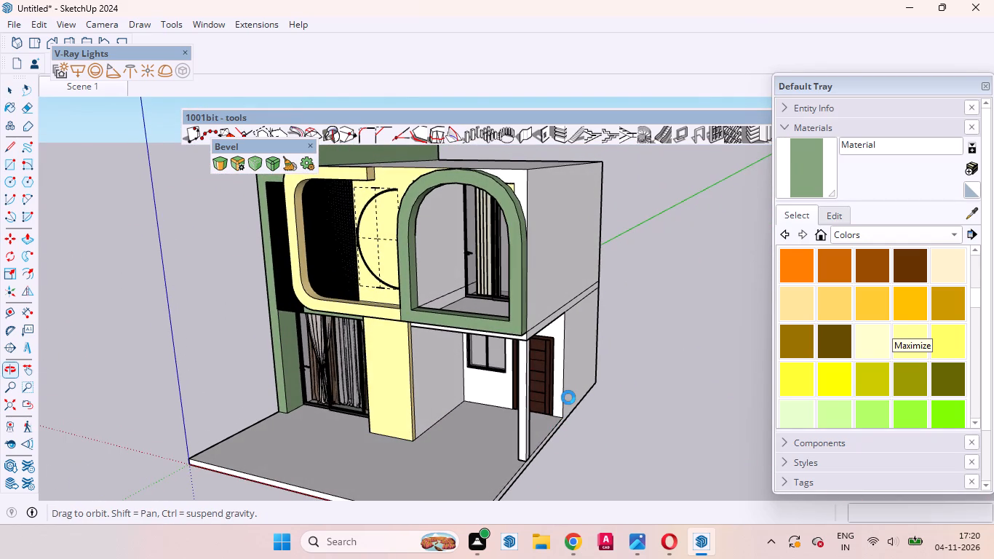
key(space)
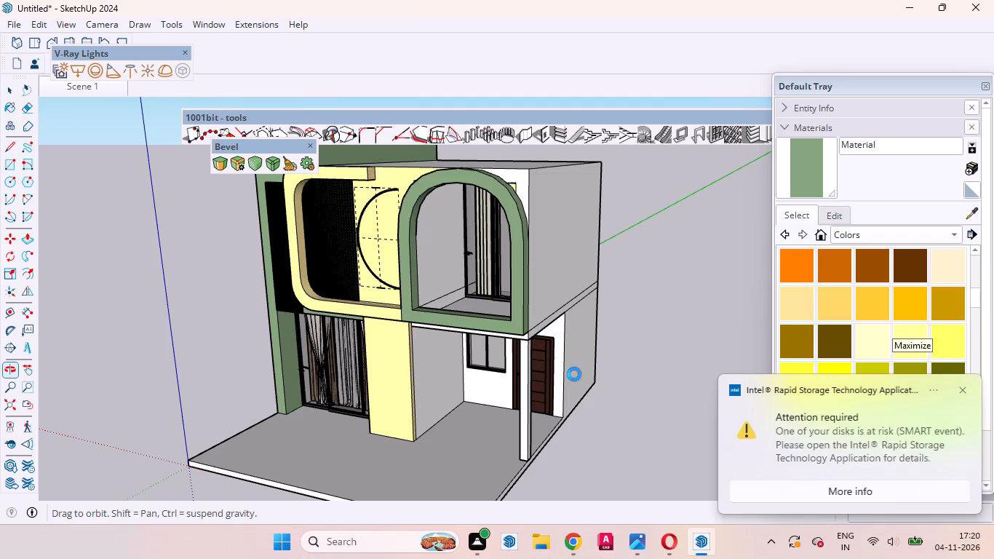
key(space)
click(10, 93)
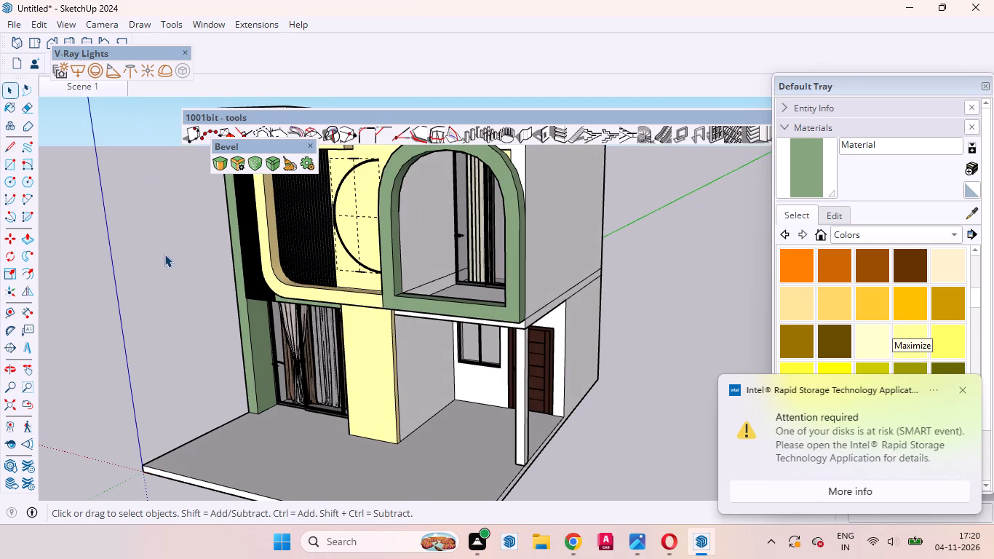
Place a vertical guide 8 inches inward from the outer edge of the white wall beside the entrance door.
scroll(398, 335, down, 4)
scroll(484, 403, up, 14)
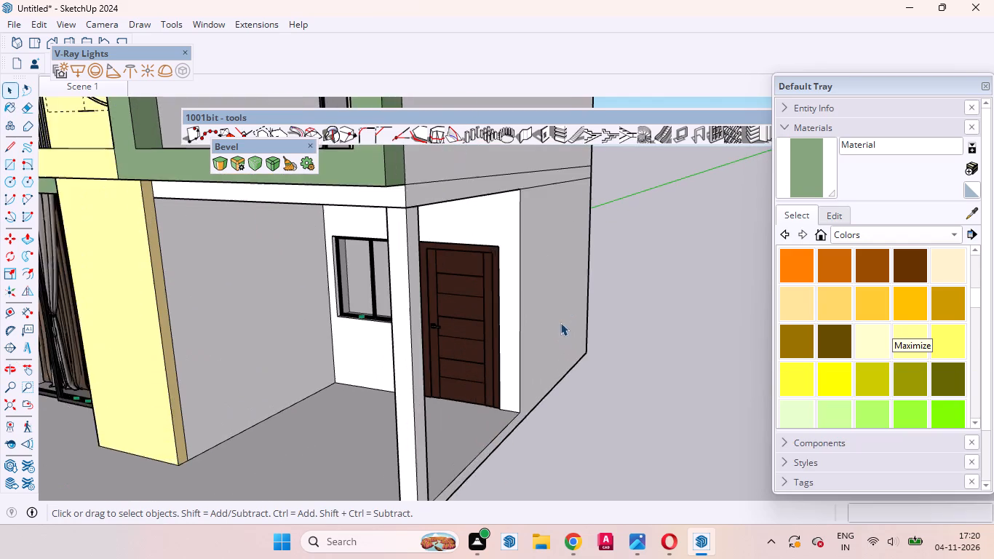
key(t)
scroll(516, 318, up, 3)
scroll(516, 318, down, 1)
scroll(516, 318, up, 5)
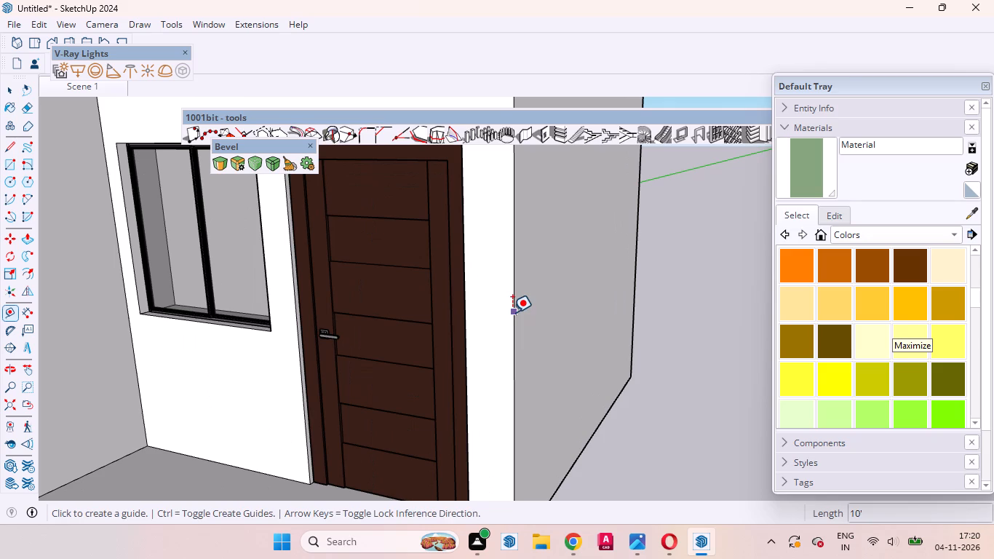
click(512, 312)
key(8)
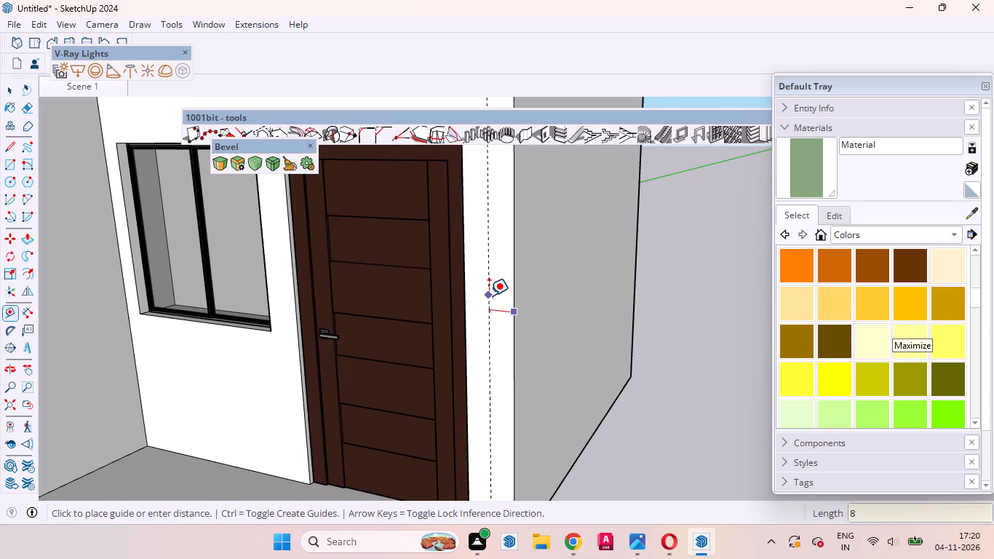
key(Return)
key(space)
Place a horizontal guide 5 feet above the base of the white wall strip beside the entrance door.
scroll(508, 240, down, 10)
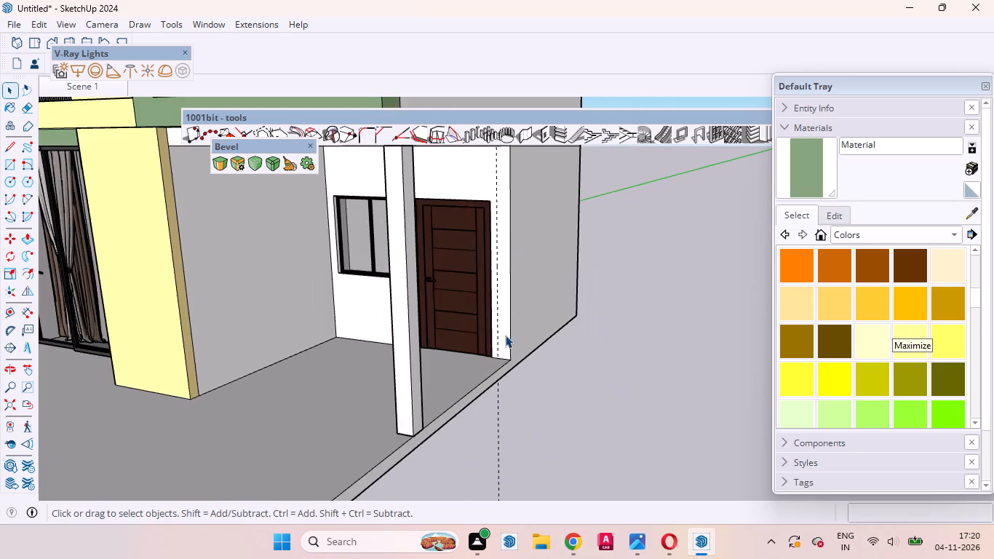
scroll(503, 353, up, 4)
key(t)
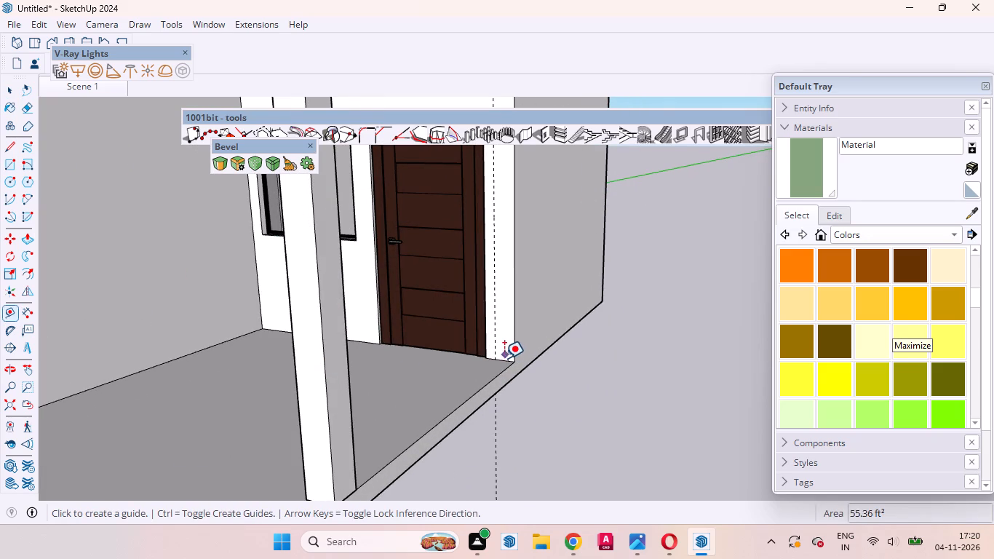
click(504, 358)
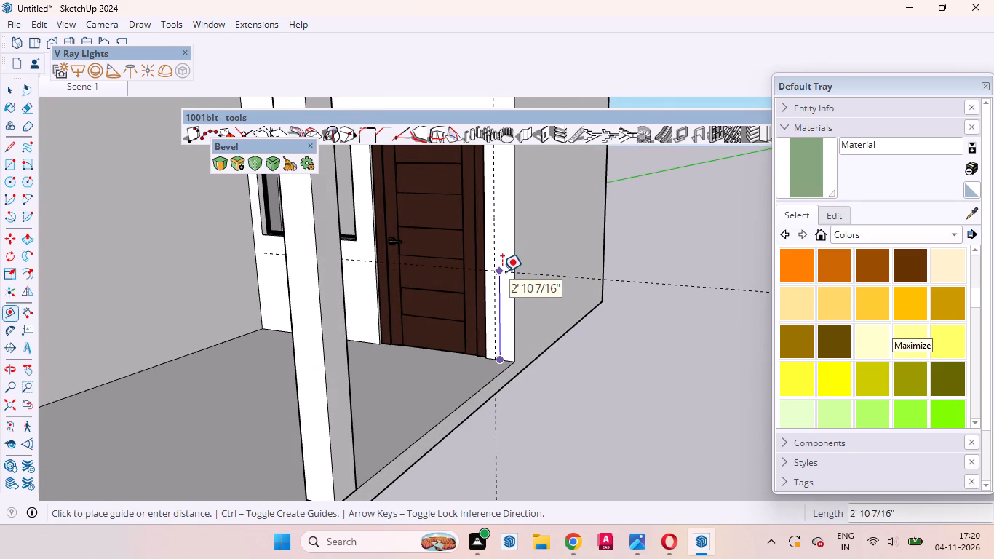
key(5)
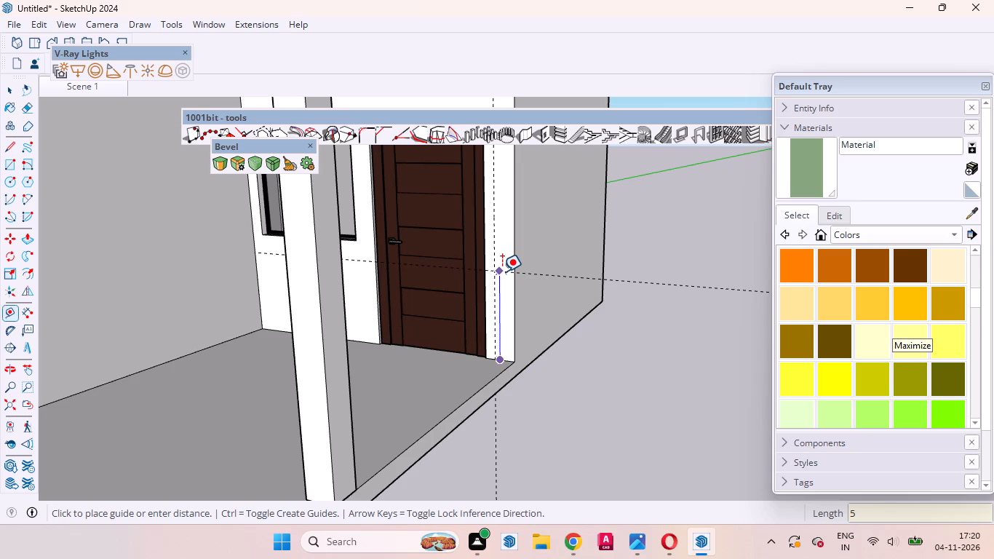
key(apostrophe)
key(Return)
key(space)
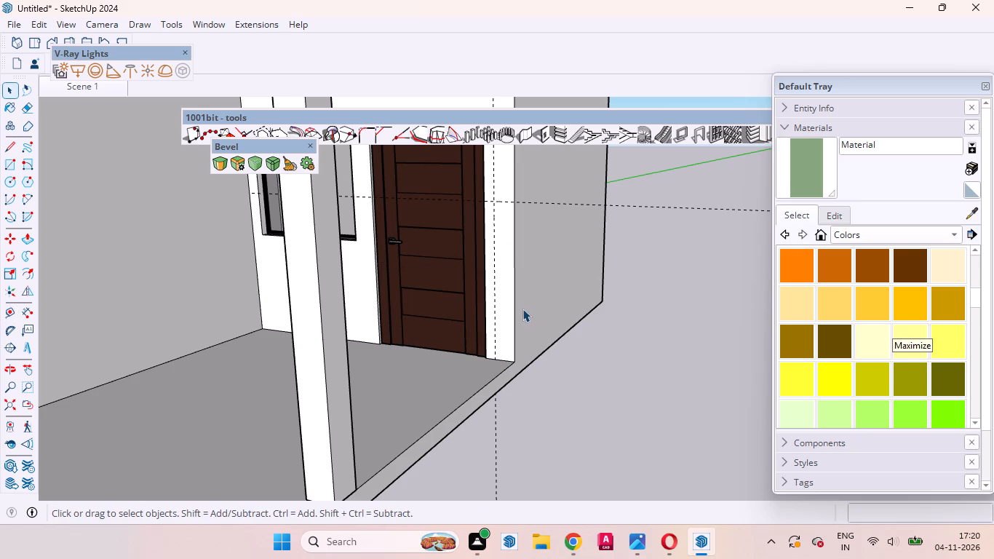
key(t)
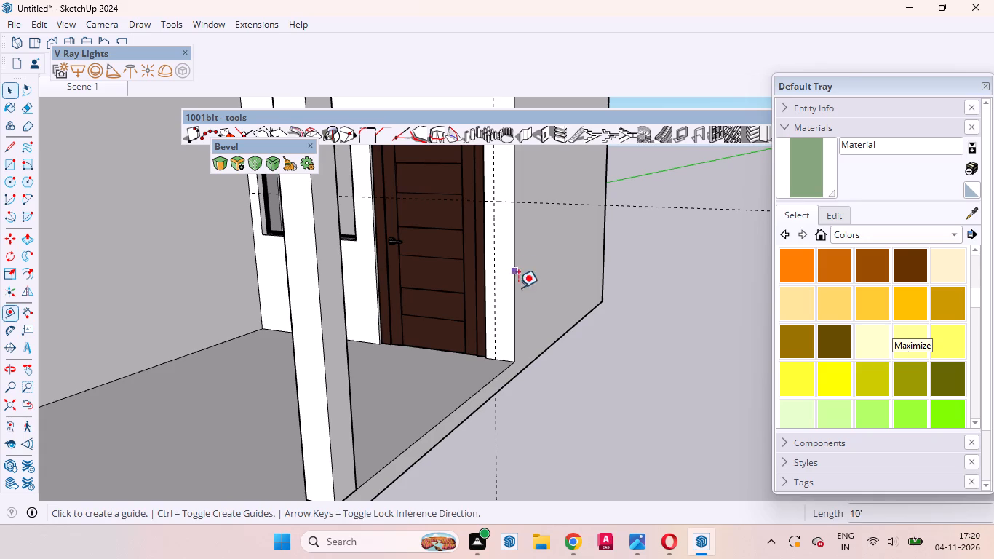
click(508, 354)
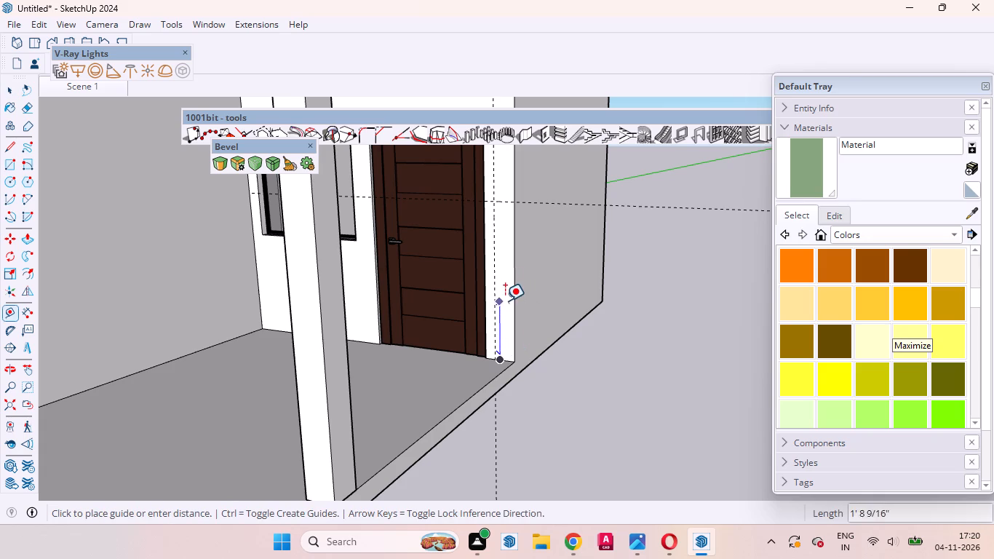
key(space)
Move the horizontal guide beside the entrance door down by 12 inches.
click(505, 201)
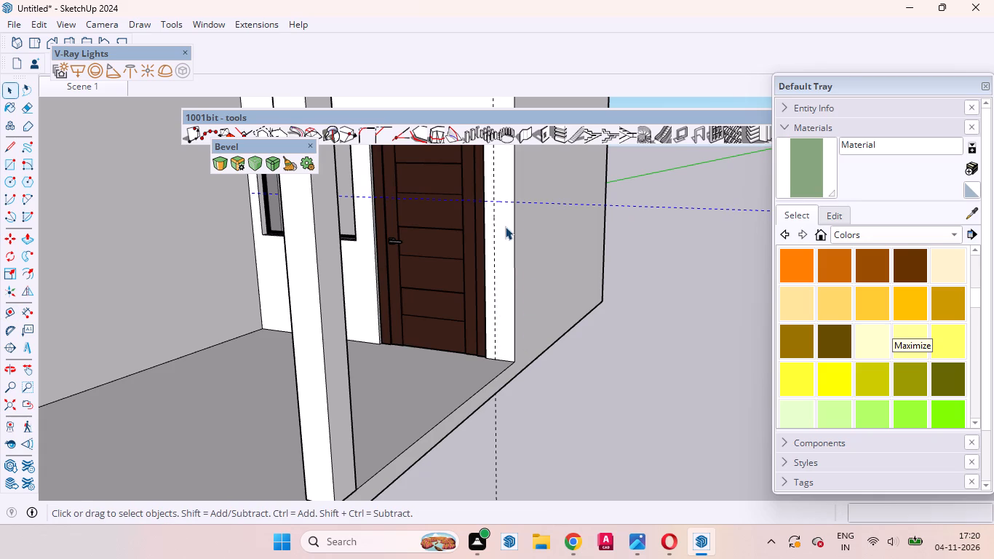
key(m)
click(508, 210)
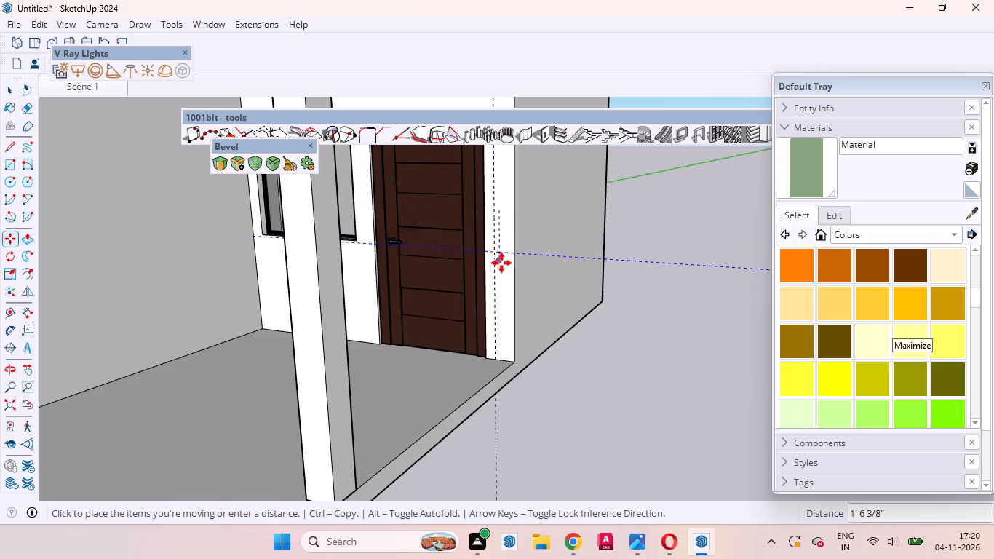
text(12)
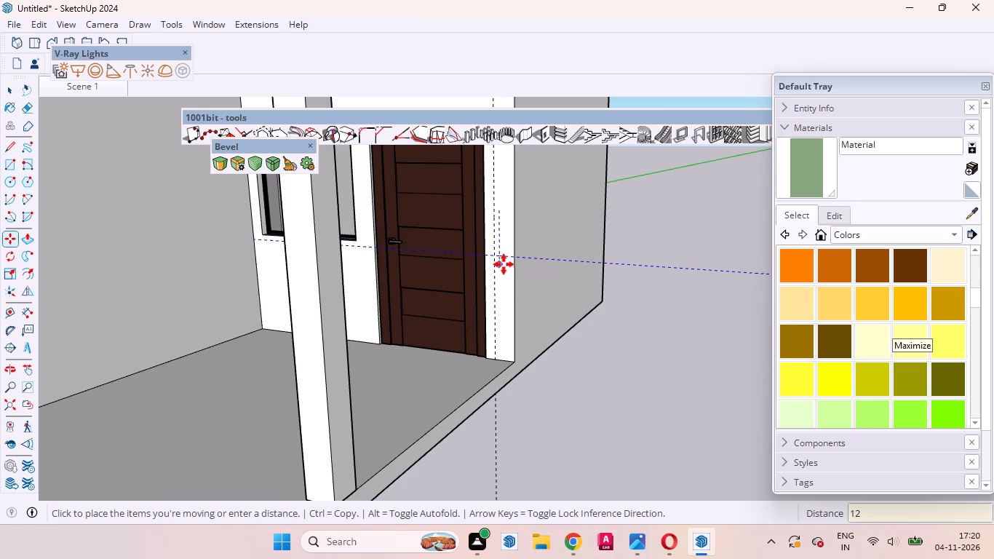
key(Return)
key(space)
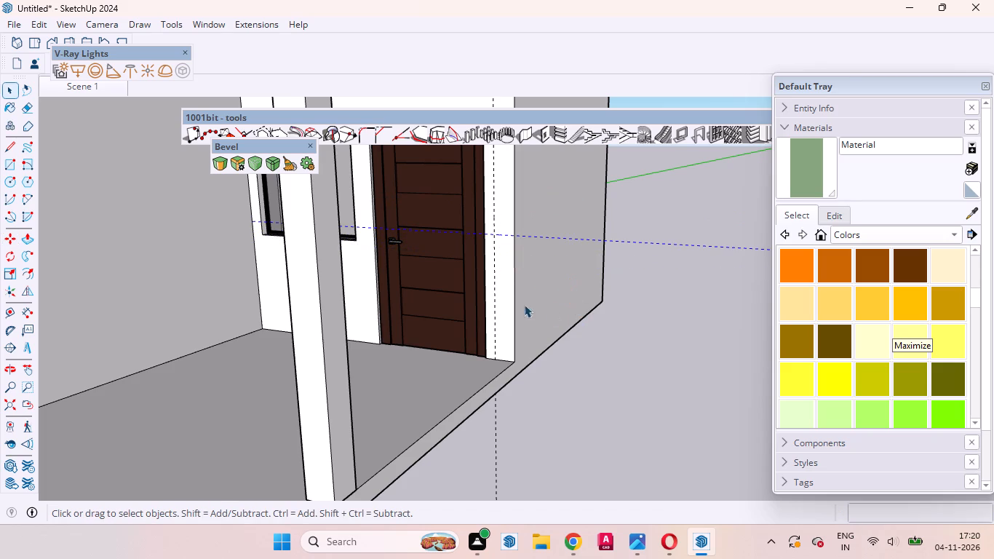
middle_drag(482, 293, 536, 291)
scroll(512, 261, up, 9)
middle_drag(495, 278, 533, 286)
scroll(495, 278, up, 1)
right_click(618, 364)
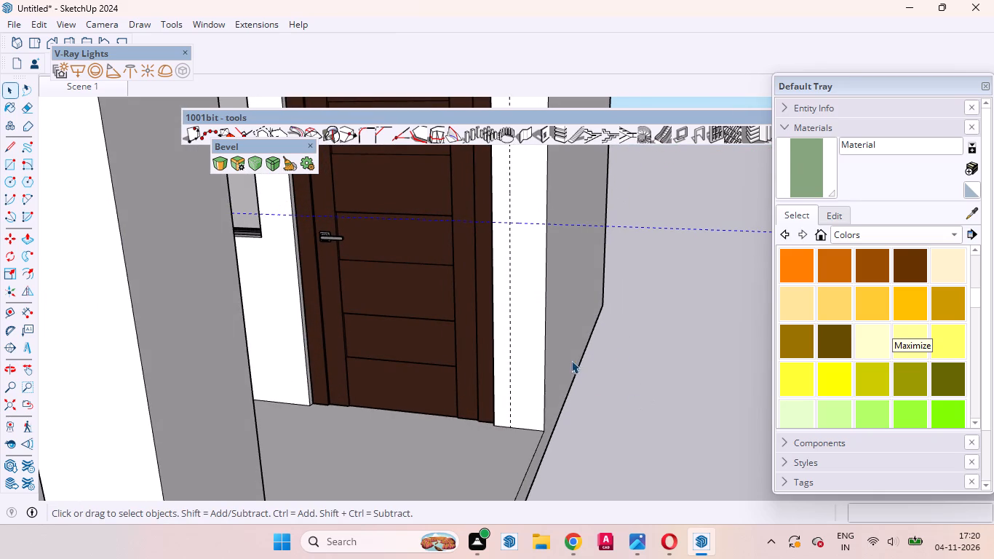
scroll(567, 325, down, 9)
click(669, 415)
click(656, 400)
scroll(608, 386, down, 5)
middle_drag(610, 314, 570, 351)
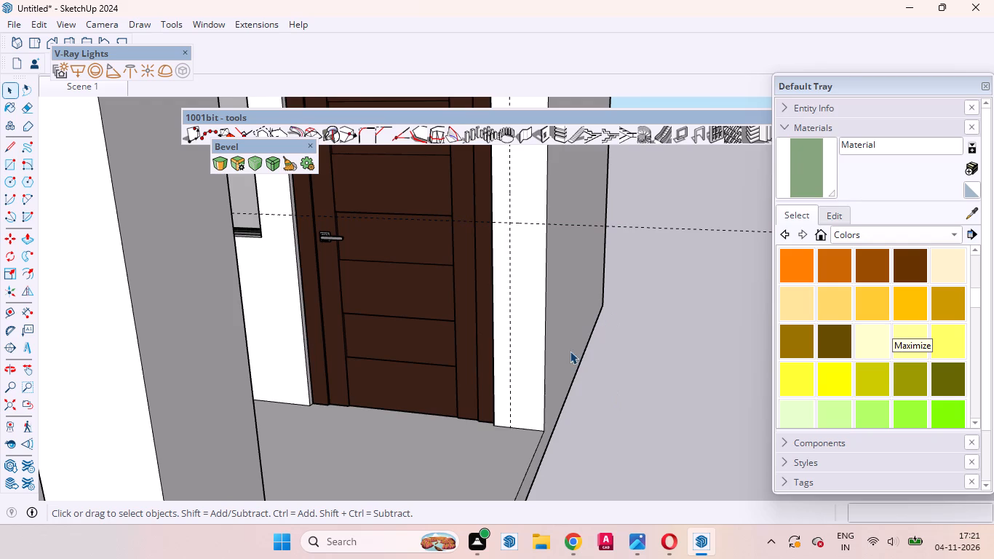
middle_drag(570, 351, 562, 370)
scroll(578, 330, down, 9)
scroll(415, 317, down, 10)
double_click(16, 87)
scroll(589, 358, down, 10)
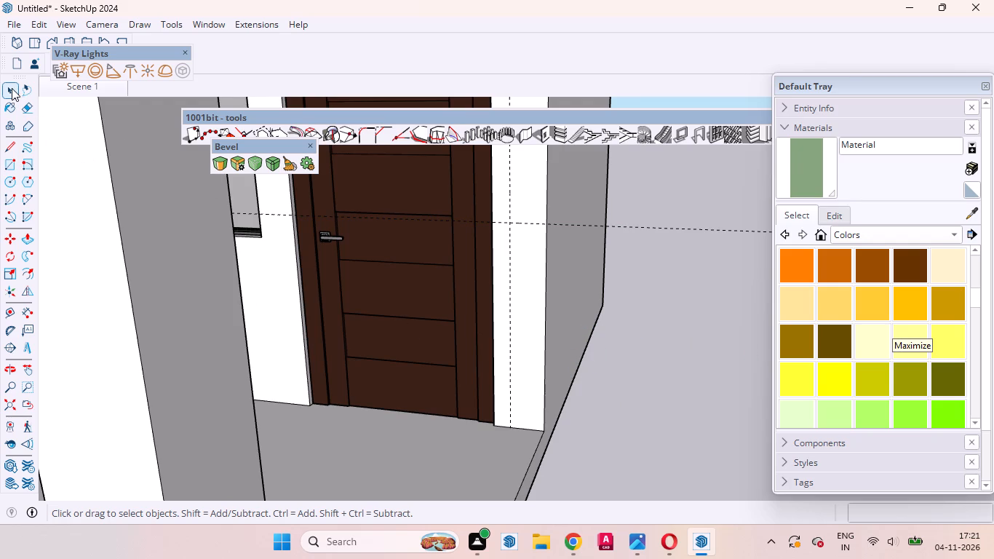
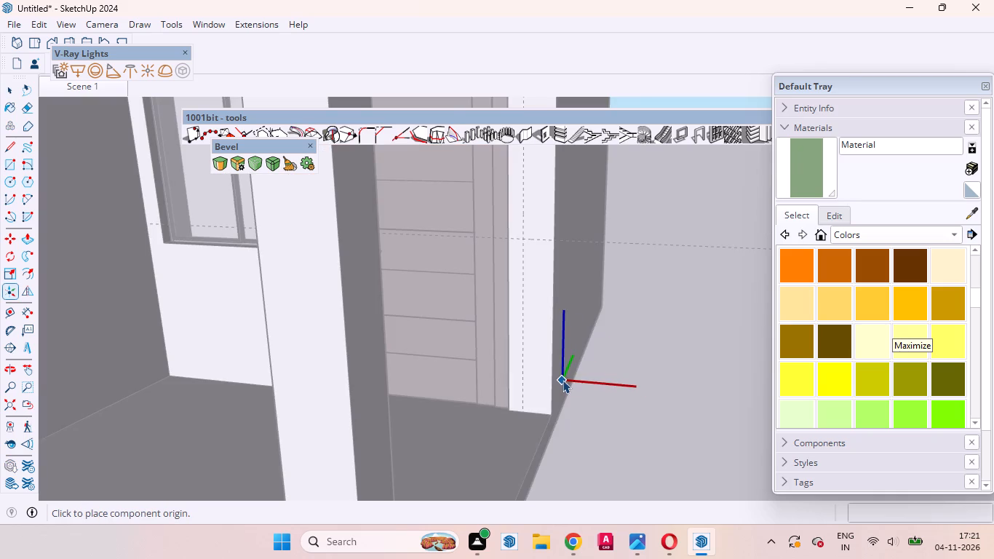
Move the white porch column about 2' 2 7/16" along the facade, away from the open side edge and toward the yellow pillar.
key(space)
click(628, 413)
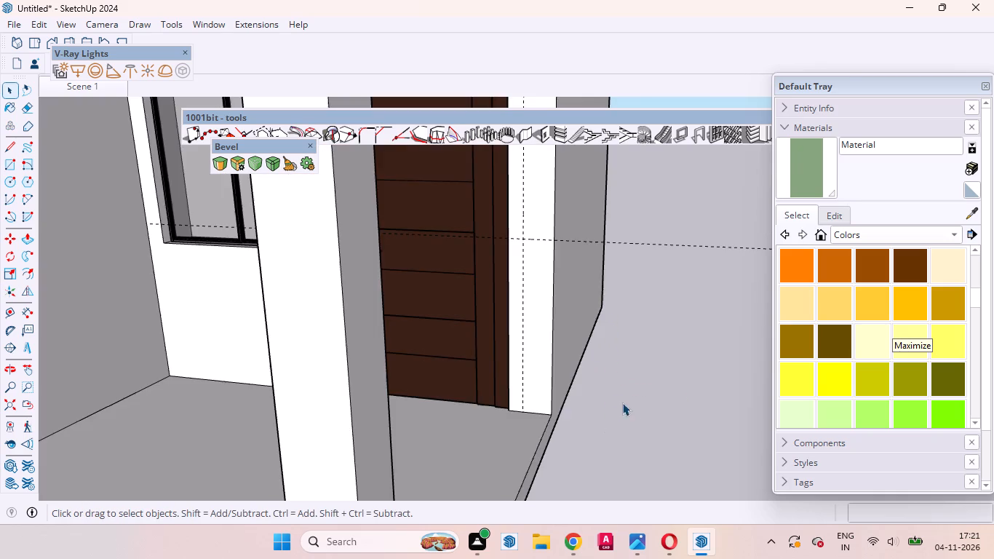
scroll(578, 370, down, 10)
click(545, 356)
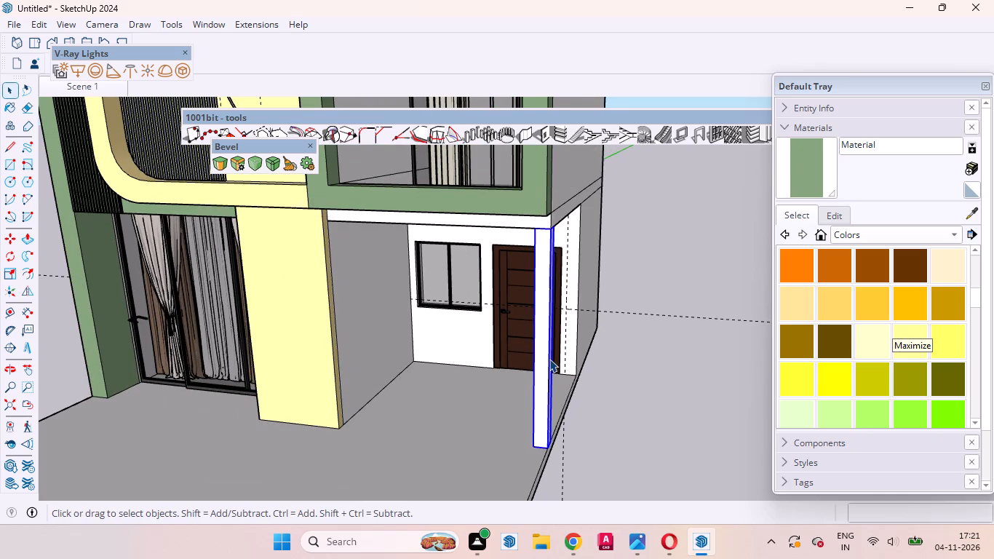
right_click(549, 359)
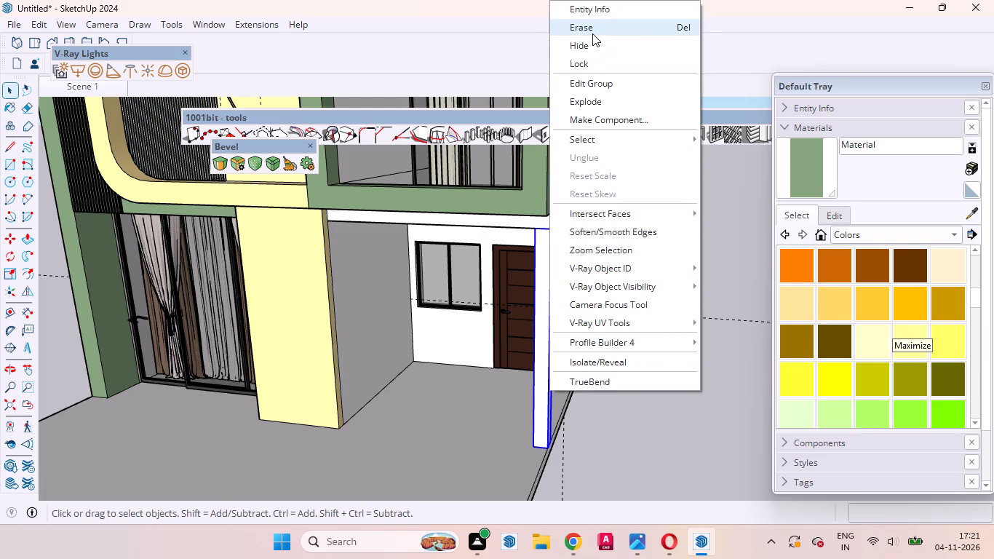
click(596, 408)
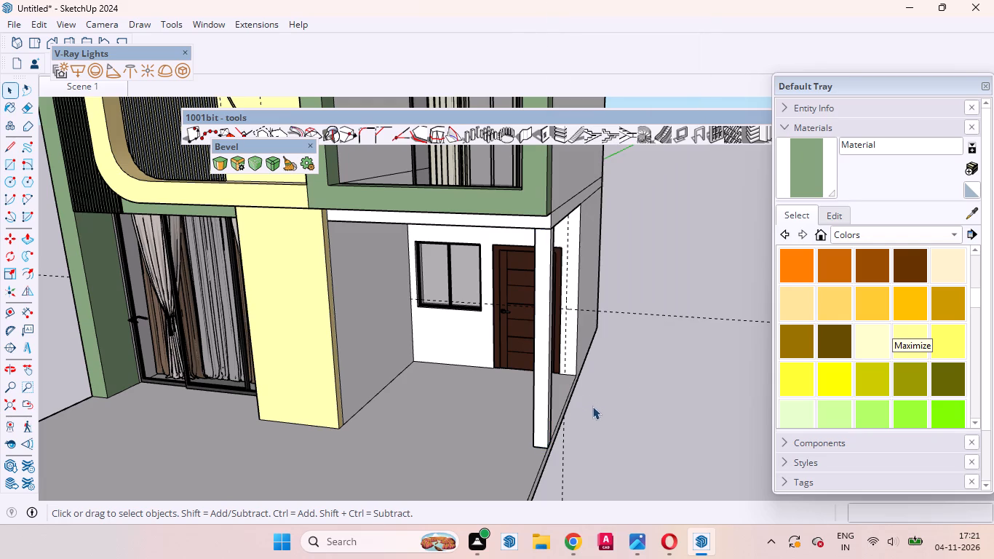
click(546, 372)
key(m)
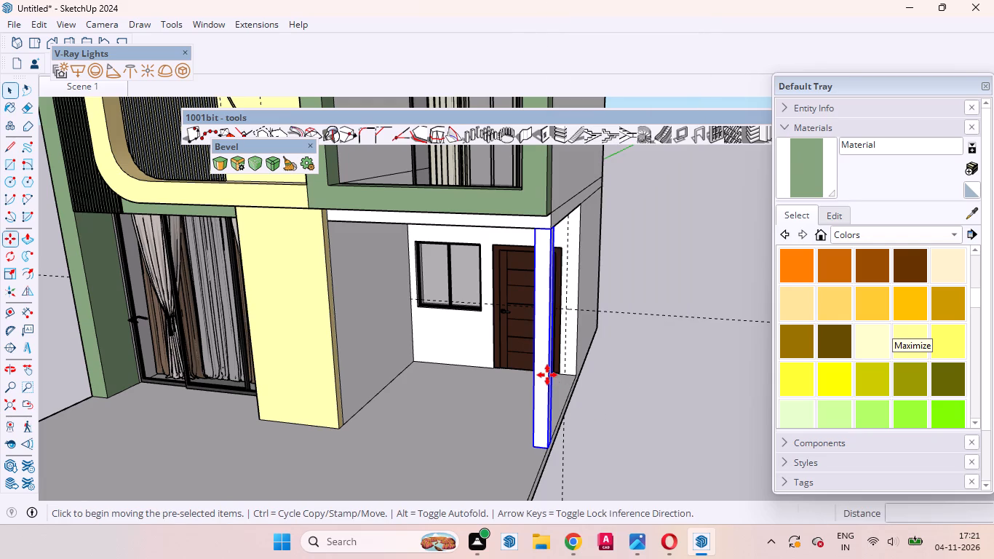
click(547, 375)
click(501, 365)
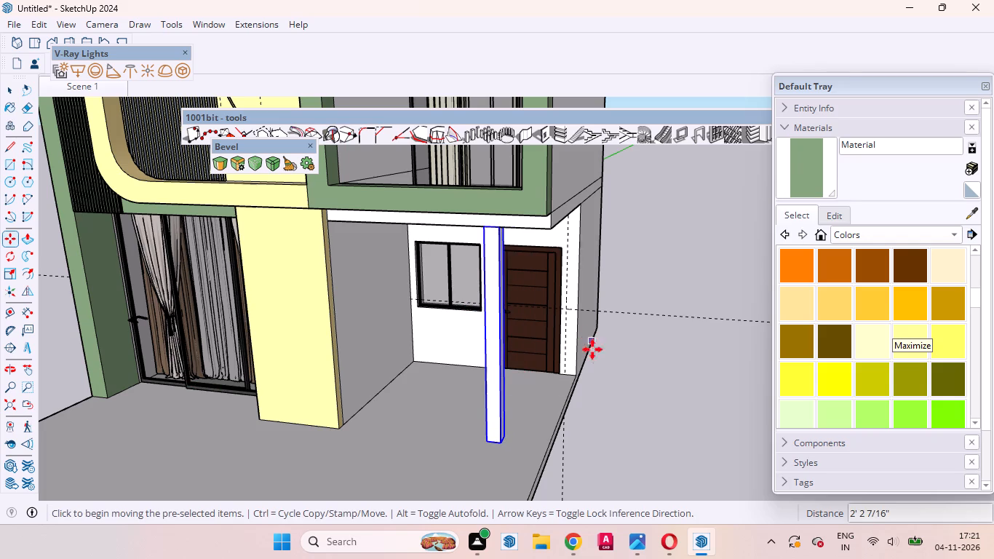
key(space)
Draw an 8-inch-wide rectangle as a new group beside the entrance door, from the guide intersection to the wall's outer bottom corner.
right_click(658, 379)
click(686, 421)
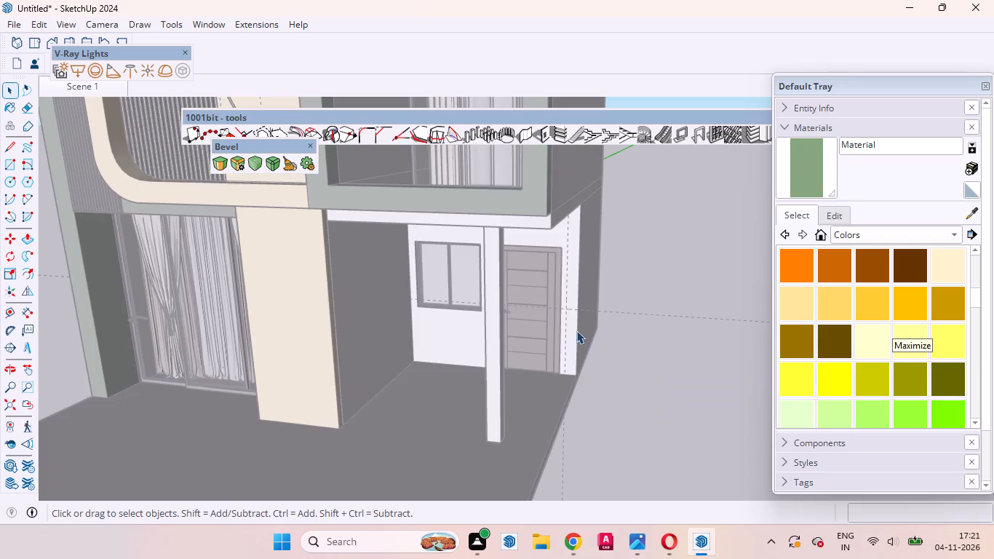
scroll(576, 329, up, 4)
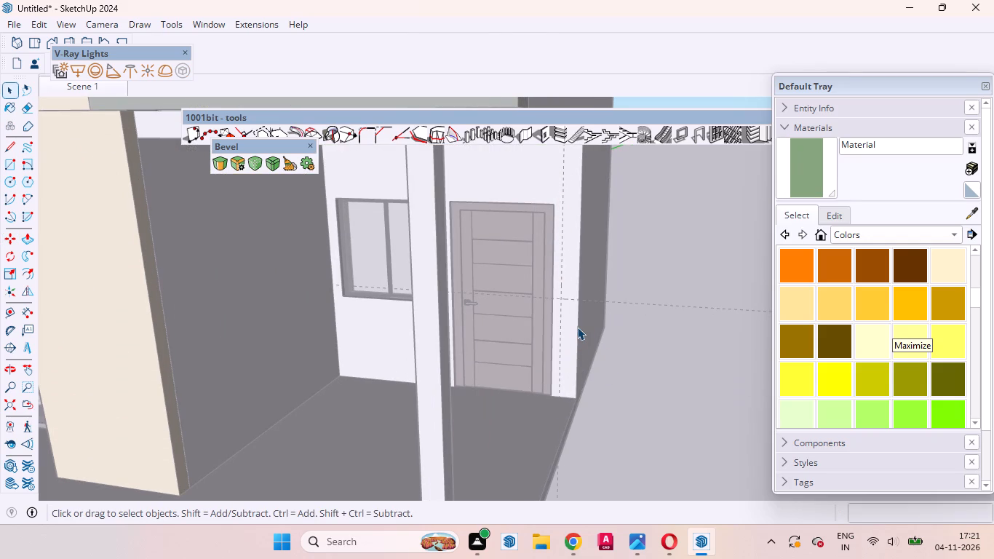
key(r)
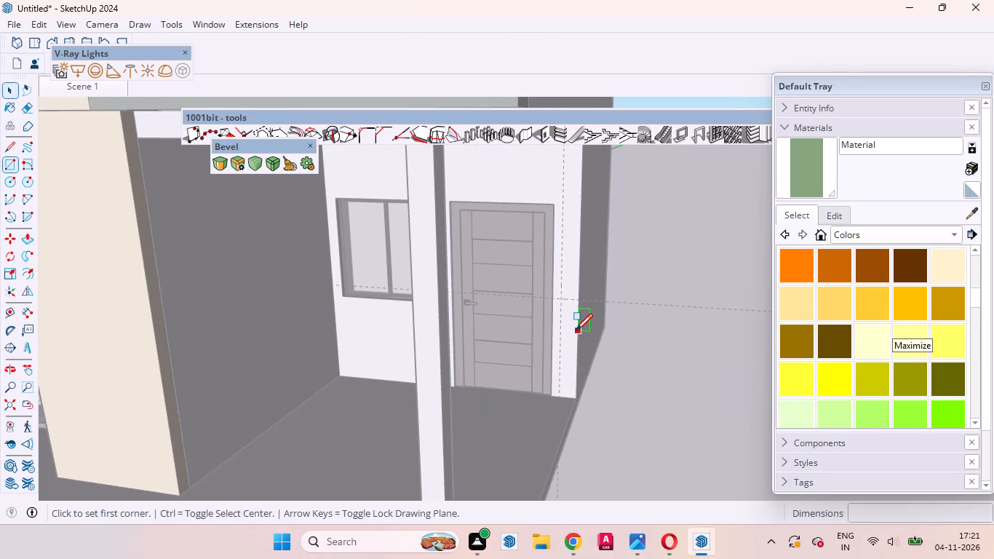
click(563, 301)
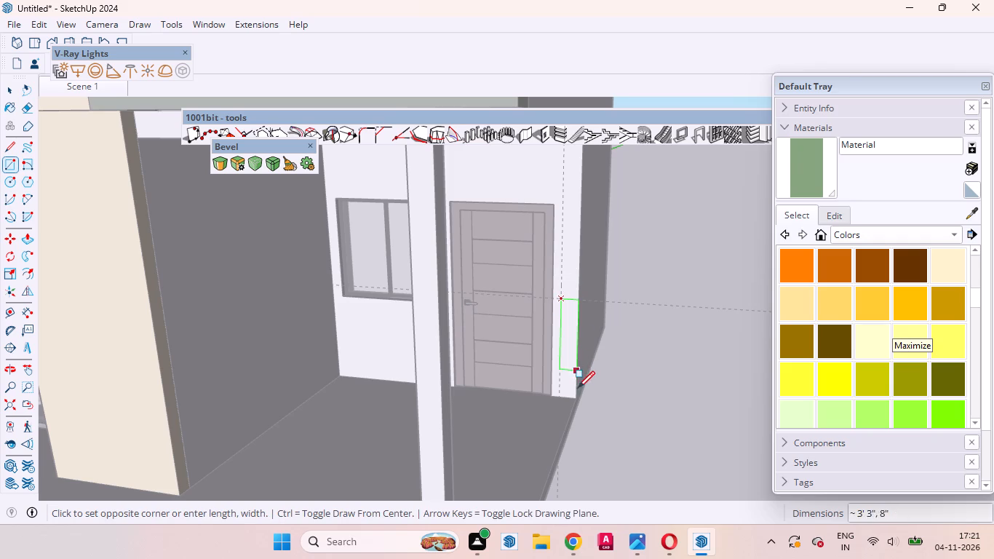
click(578, 393)
key(space)
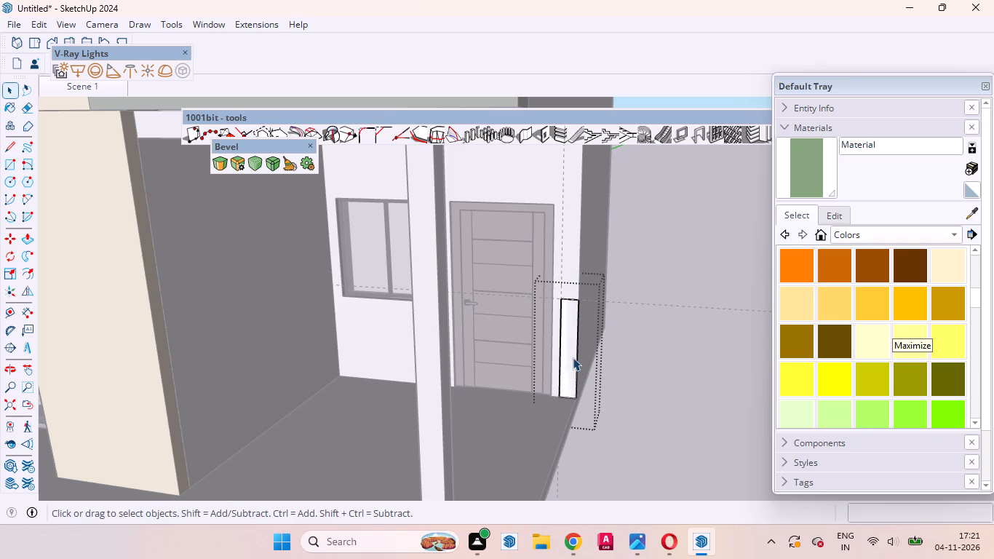
Push/pull the rectangle forward about 19' to the front edge of the floor slab, forming a low side wall.
key(p)
click(568, 350)
scroll(562, 357, down, 8)
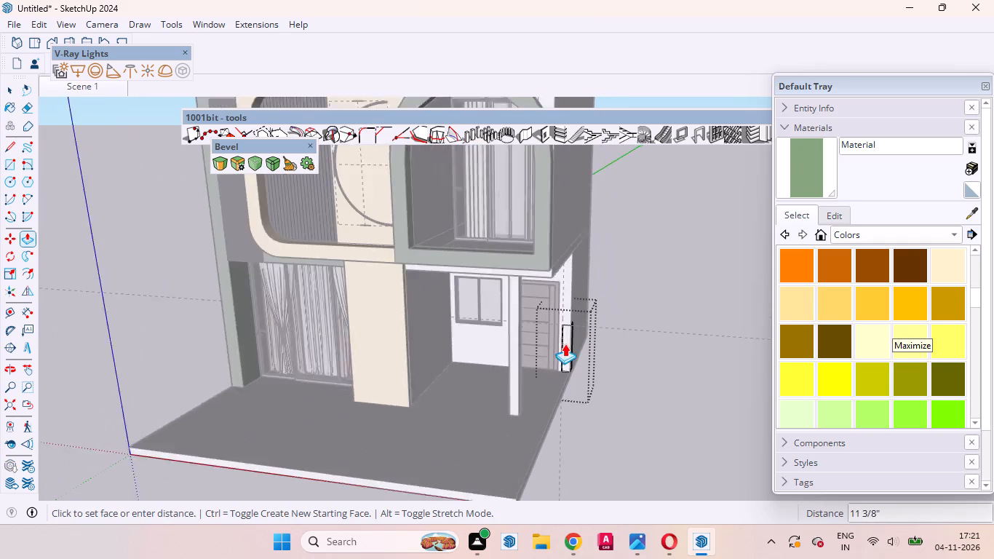
scroll(565, 344, down, 4)
scroll(555, 383, up, 3)
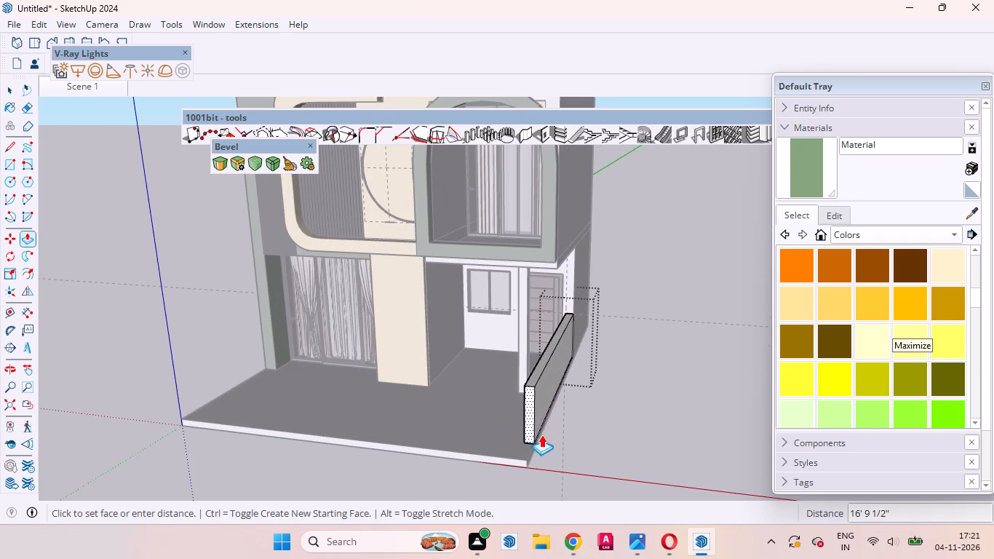
click(528, 453)
key(space)
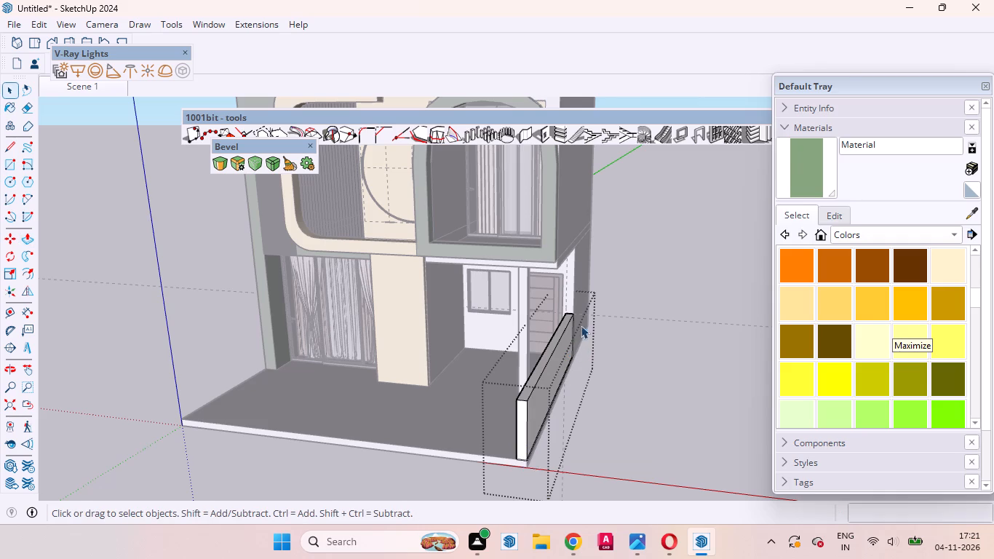
Examine the low side wall up close at the door end, from the front, and with the whole house from above.
scroll(581, 323, up, 17)
middle_drag(545, 311, 625, 301)
scroll(625, 301, up, 1)
scroll(576, 291, down, 1)
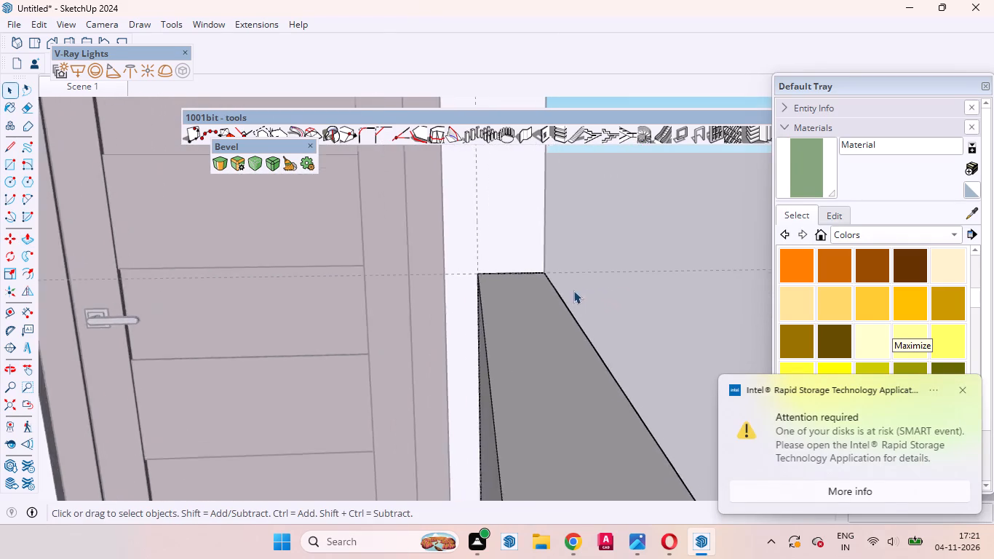
scroll(573, 290, down, 20)
scroll(573, 290, down, 2)
middle_drag(531, 341, 567, 262)
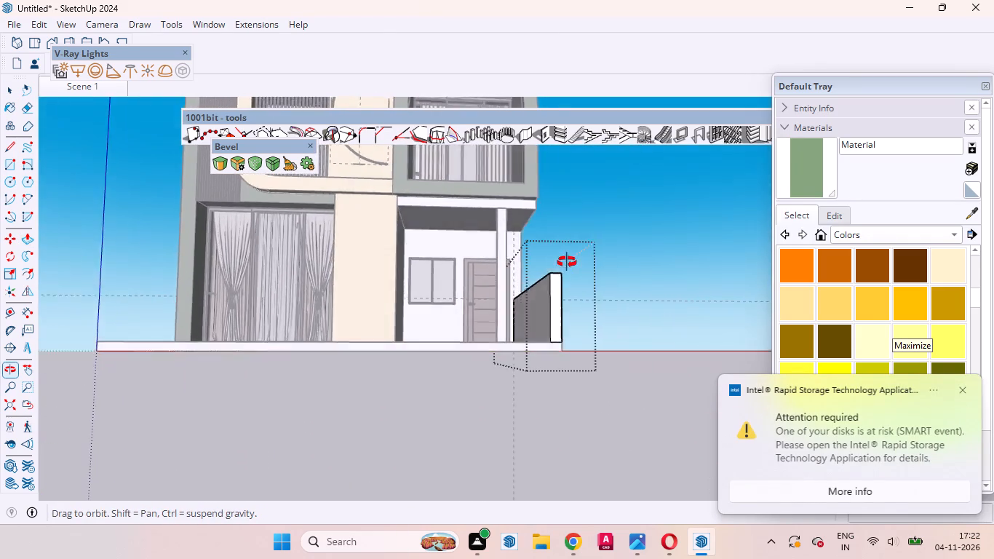
middle_drag(567, 262, 578, 335)
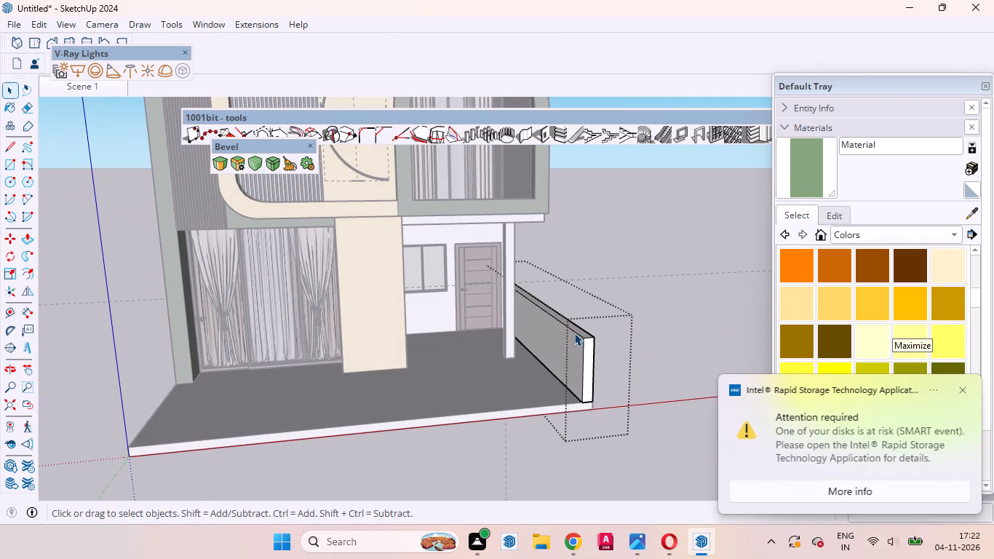
scroll(584, 347, down, 2)
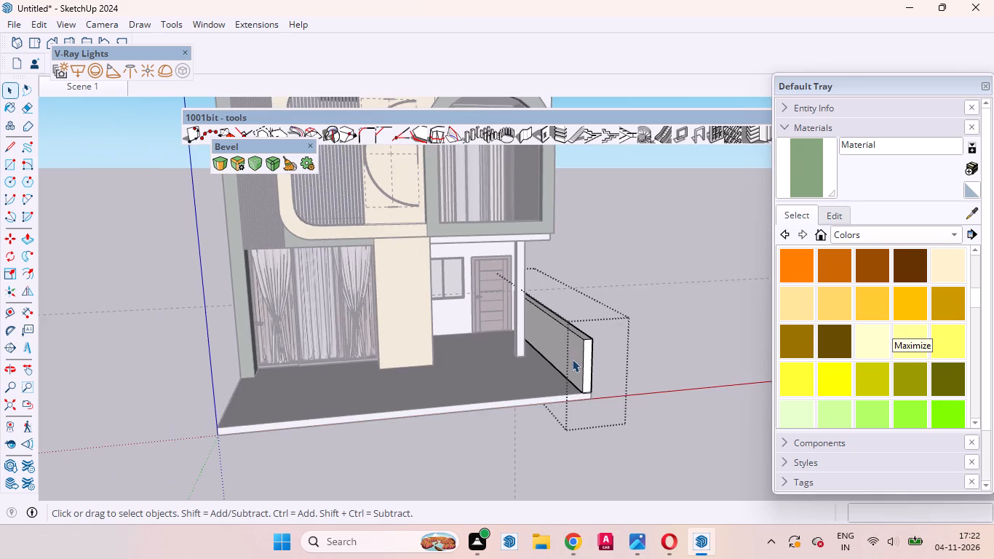
middle_drag(573, 361, 600, 412)
scroll(597, 387, down, 10)
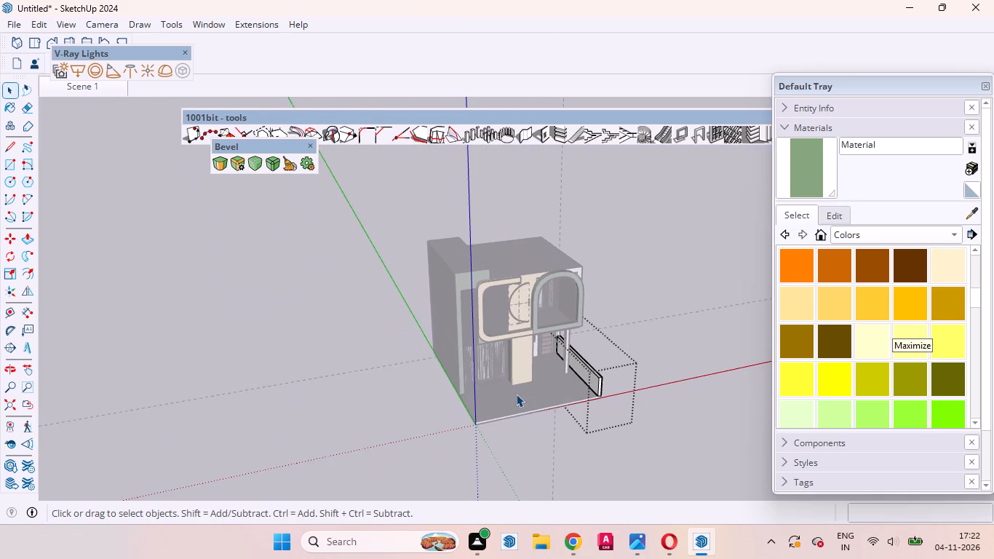
scroll(517, 386, down, 4)
middle_drag(504, 389, 488, 372)
scroll(508, 366, up, 8)
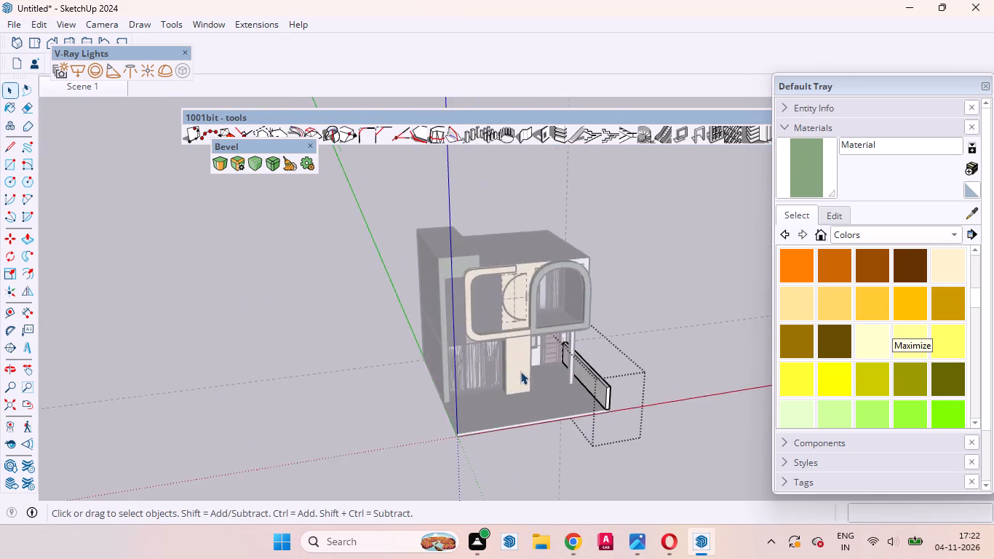
scroll(520, 371, up, 7)
scroll(621, 367, down, 3)
scroll(620, 366, up, 1)
scroll(620, 366, down, 7)
click(628, 451)
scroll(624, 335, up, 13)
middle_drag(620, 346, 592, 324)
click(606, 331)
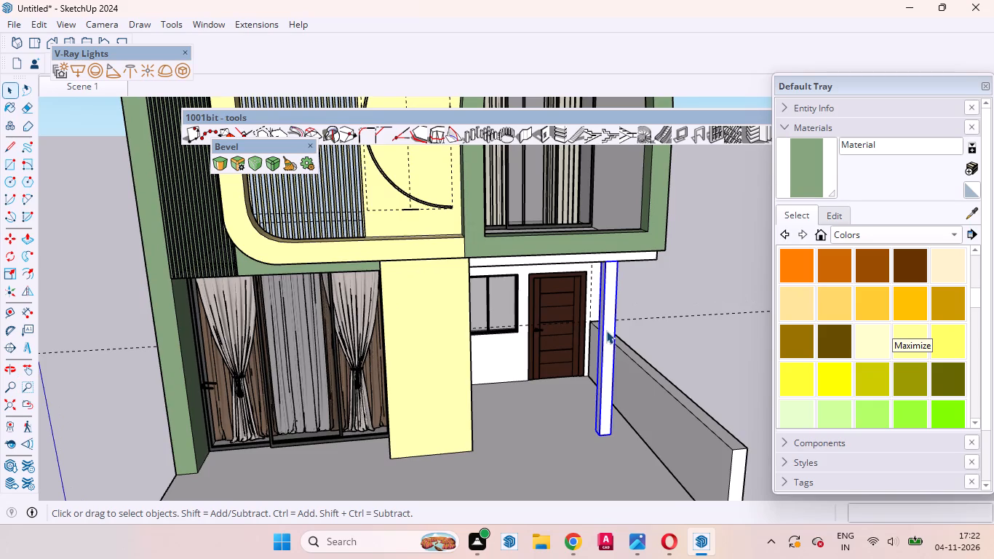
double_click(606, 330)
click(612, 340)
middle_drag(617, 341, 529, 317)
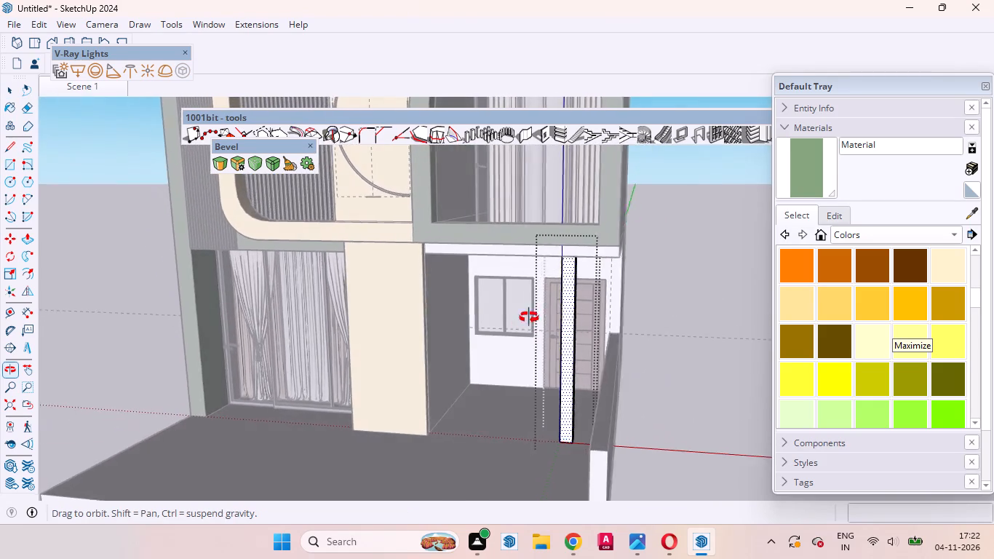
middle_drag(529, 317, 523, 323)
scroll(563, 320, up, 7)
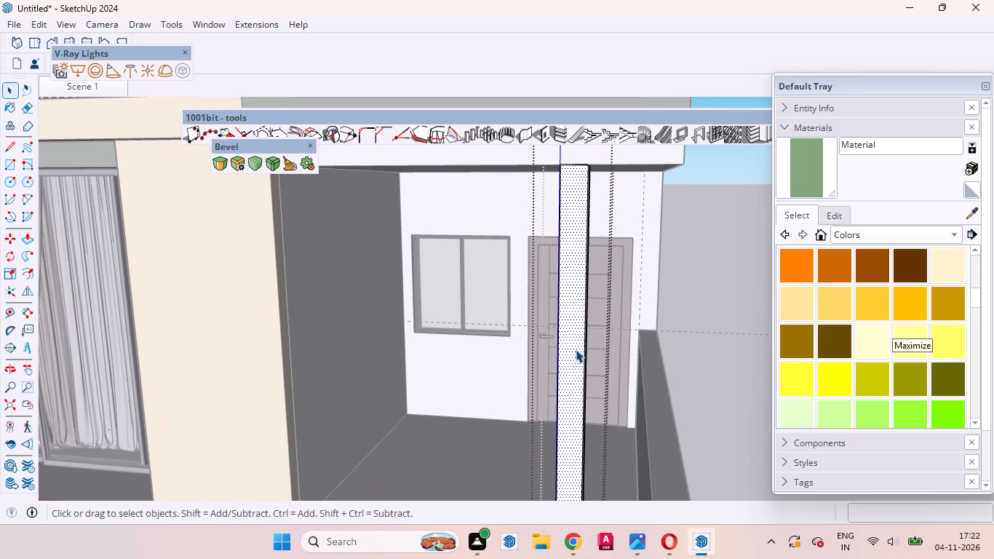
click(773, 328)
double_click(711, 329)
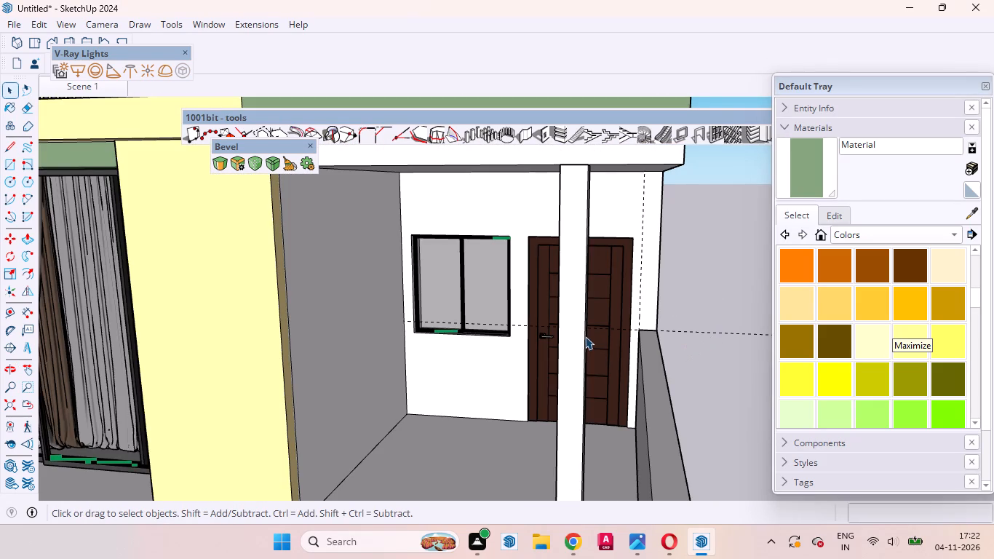
Move the white porch column about 1' 3 1/8" along the facade toward the low side wall.
click(585, 336)
key(m)
click(582, 365)
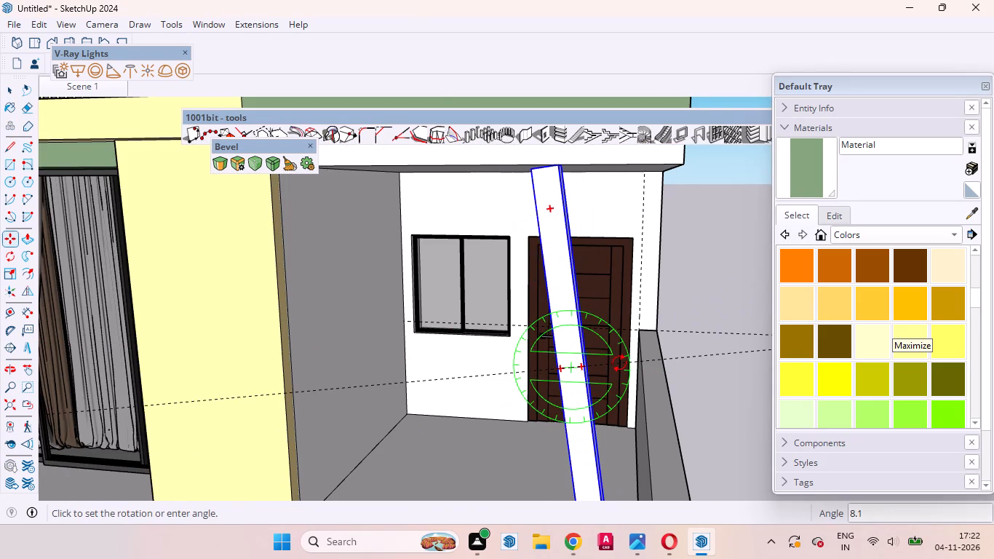
key(space)
key(m)
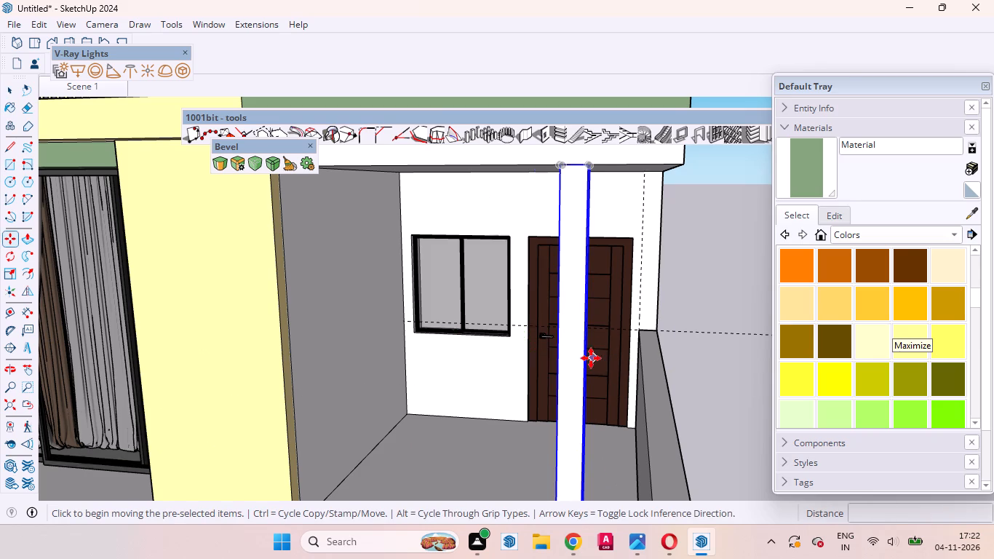
click(576, 359)
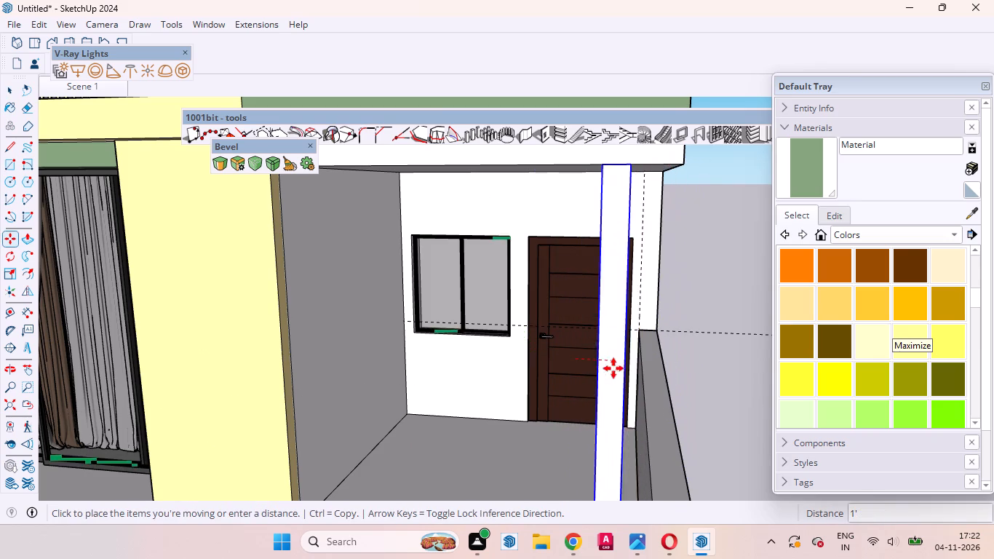
click(627, 363)
key(space)
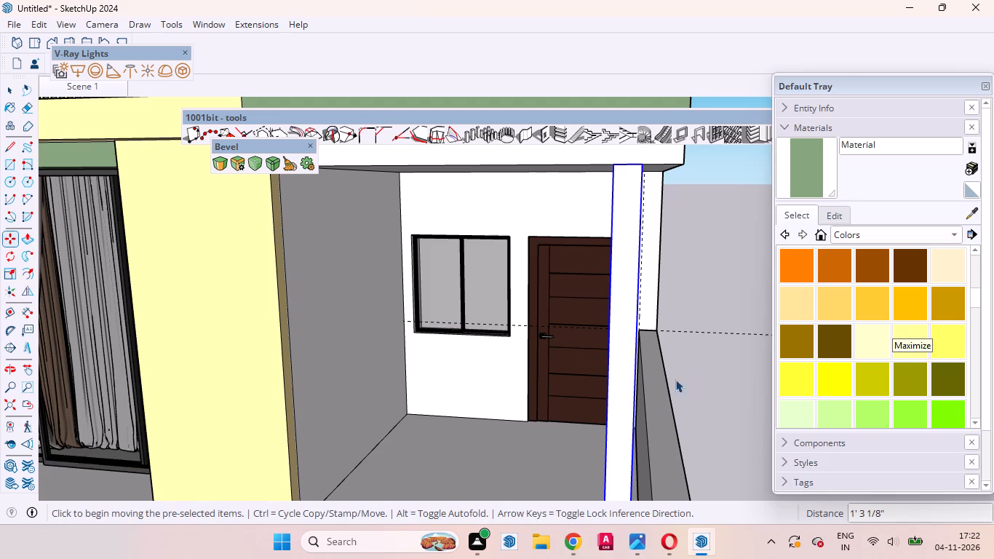
Place a guide parallel to the low side wall's outer top edge, offset about 11 5/16" at the porch column's edge.
scroll(660, 379, up, 5)
middle_drag(659, 400, 655, 355)
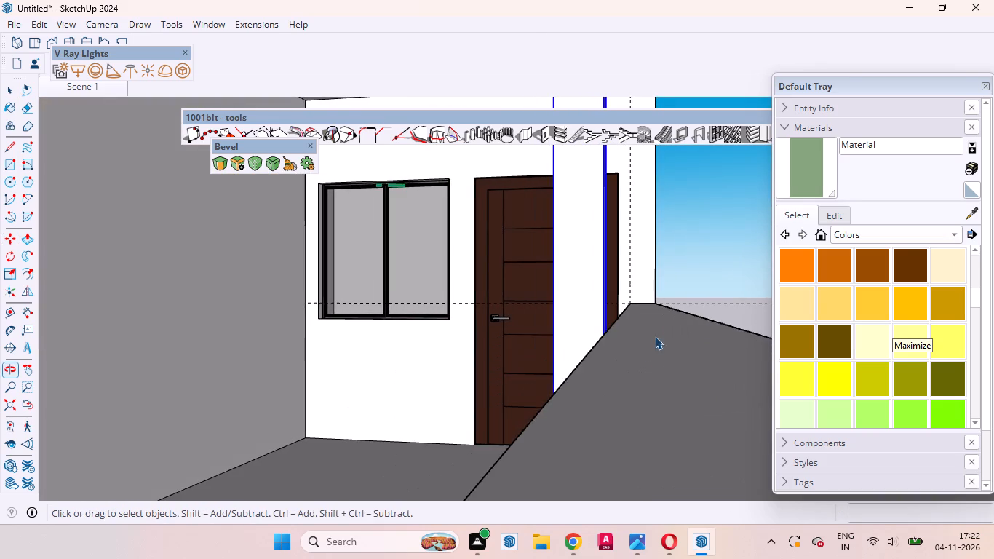
scroll(651, 314, up, 3)
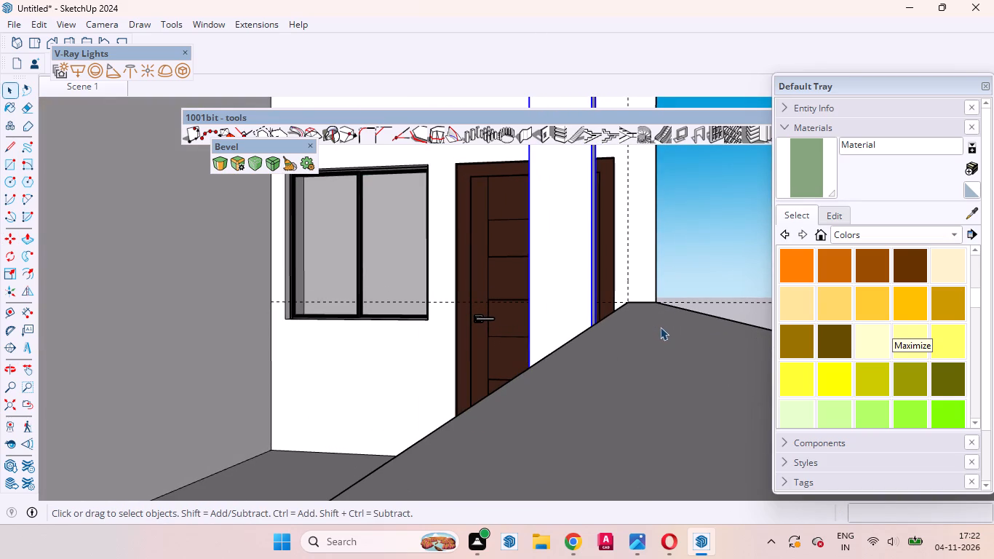
key(t)
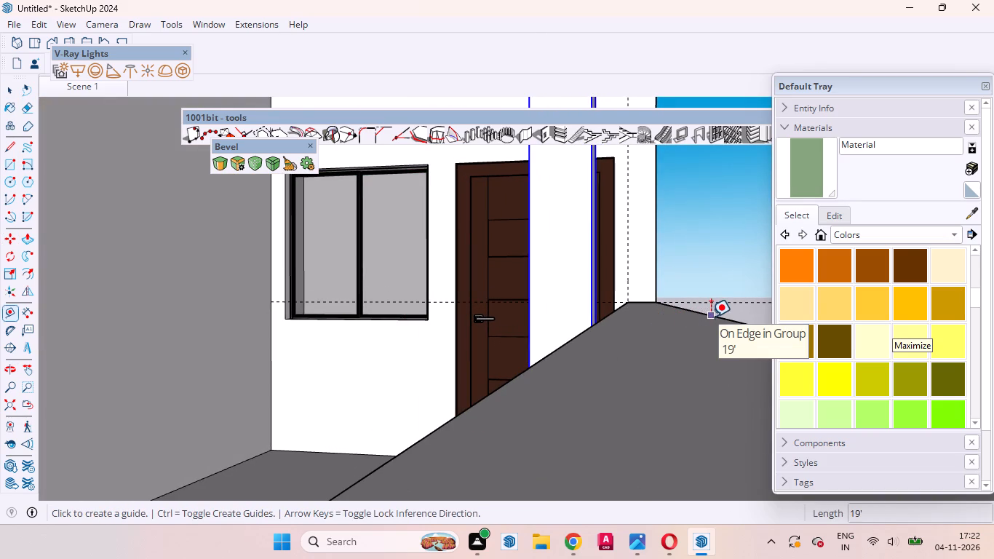
click(711, 317)
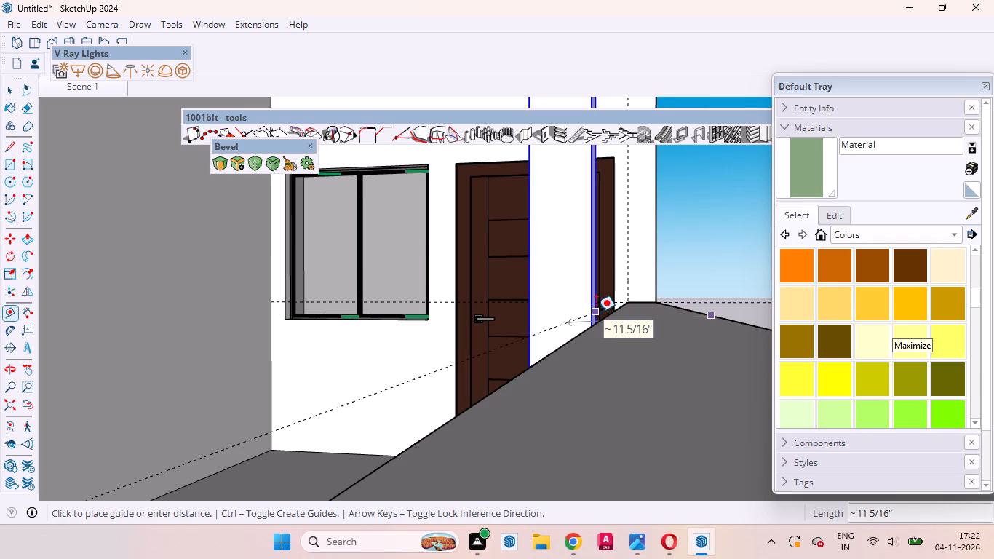
click(596, 312)
middle_drag(603, 332, 480, 366)
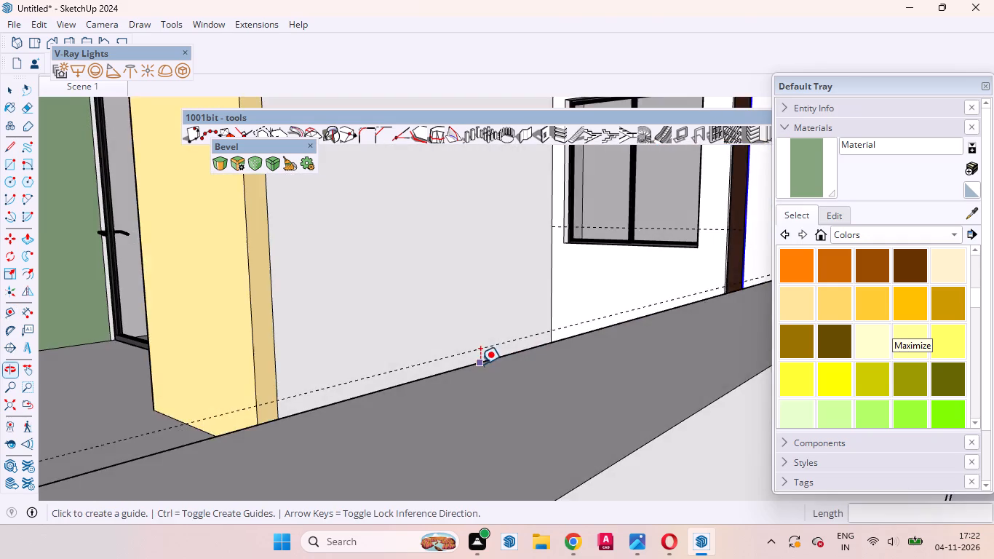
scroll(480, 365, down, 20)
scroll(638, 320, up, 11)
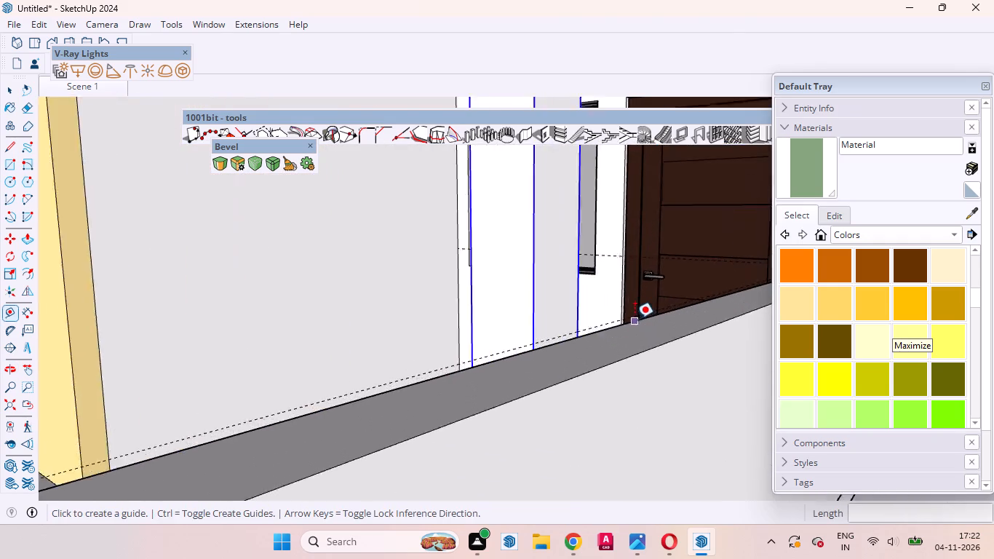
scroll(635, 319, up, 6)
scroll(611, 308, down, 7)
middle_drag(584, 332, 509, 341)
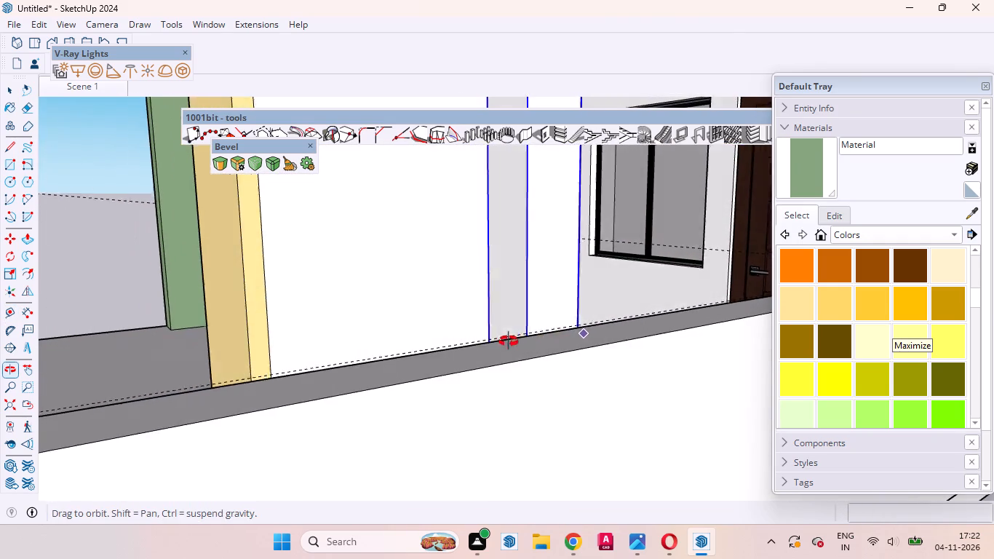
Open the white porch column for editing and draw a line across its first face where the guide crosses it.
middle_drag(509, 341, 508, 341)
scroll(540, 310, up, 12)
key(space)
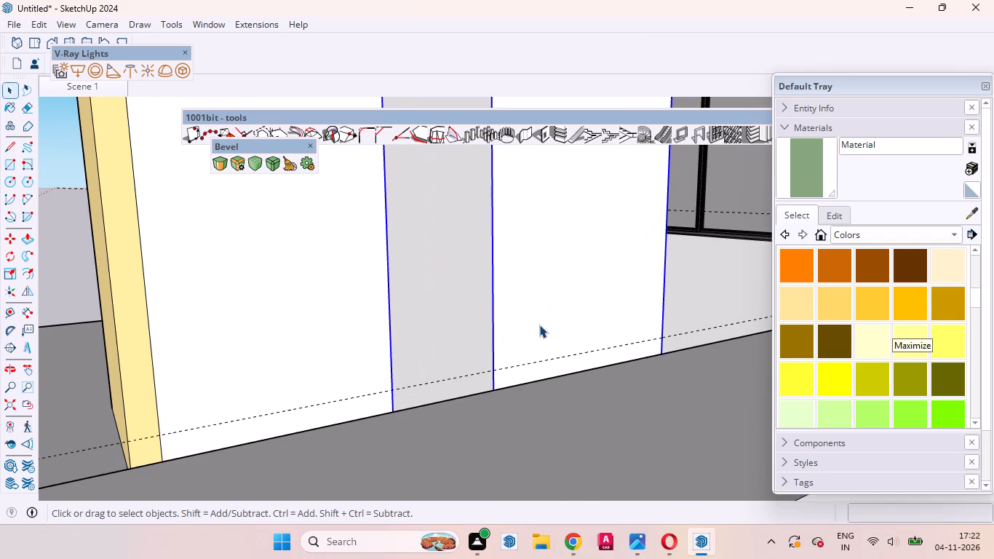
double_click(539, 325)
click(535, 314)
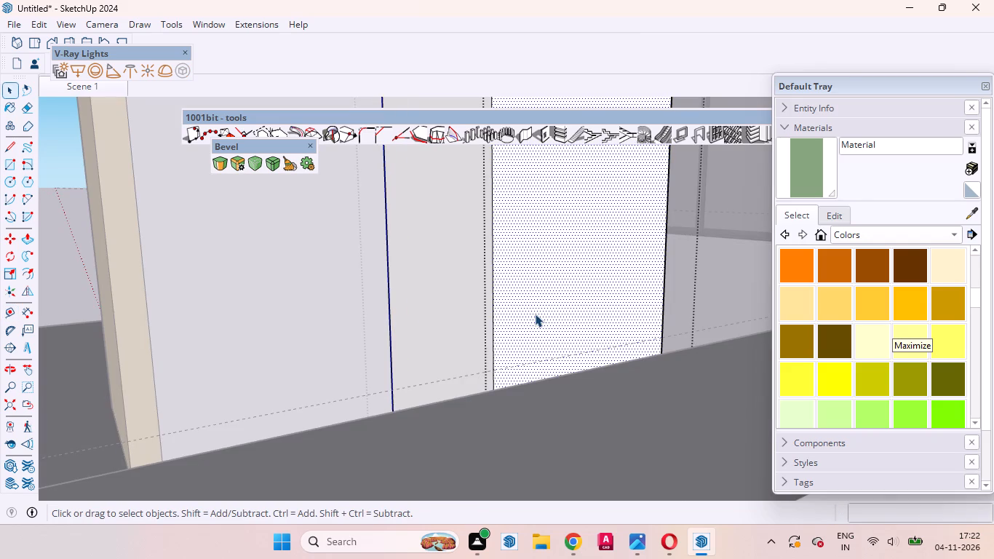
key(l)
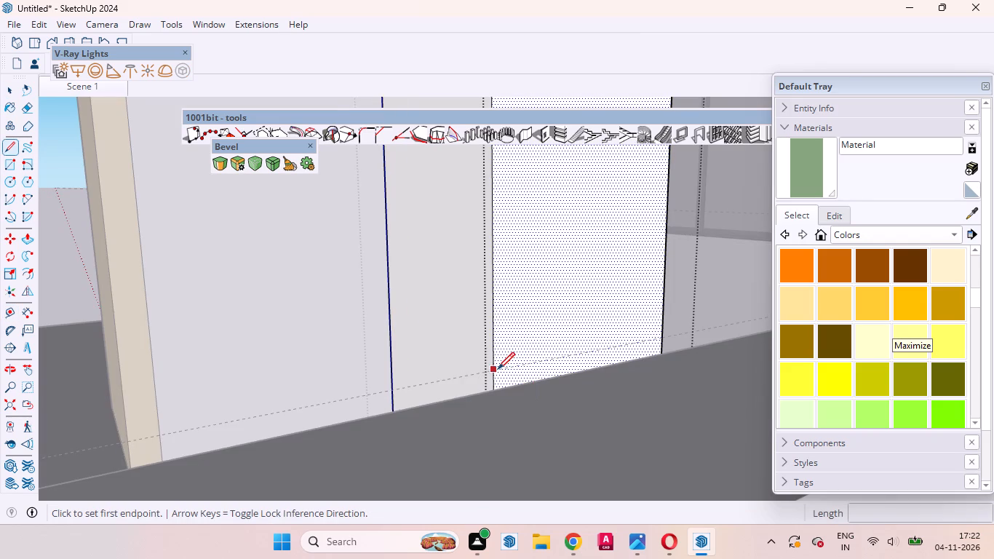
scroll(498, 369, up, 8)
middle_drag(496, 376, 455, 368)
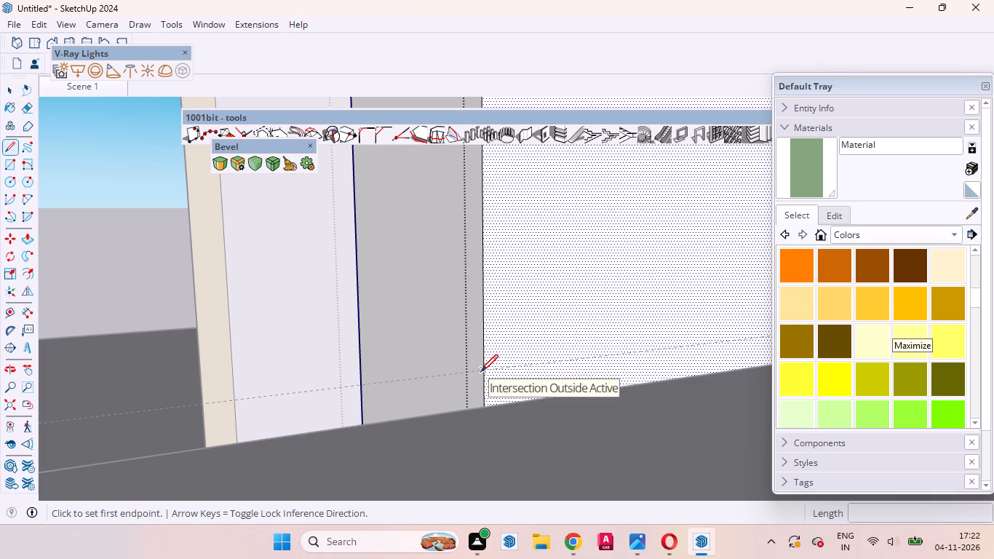
click(481, 371)
scroll(453, 370, down, 8)
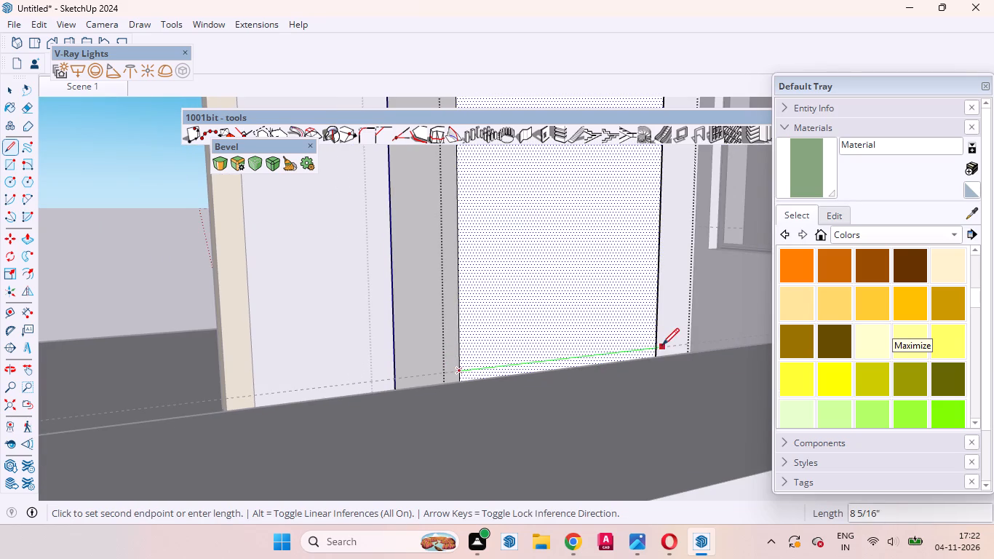
click(656, 345)
Draw 8" lines across the column's remaining faces at the same height, closing the cut line around it.
middle_drag(656, 347, 214, 416)
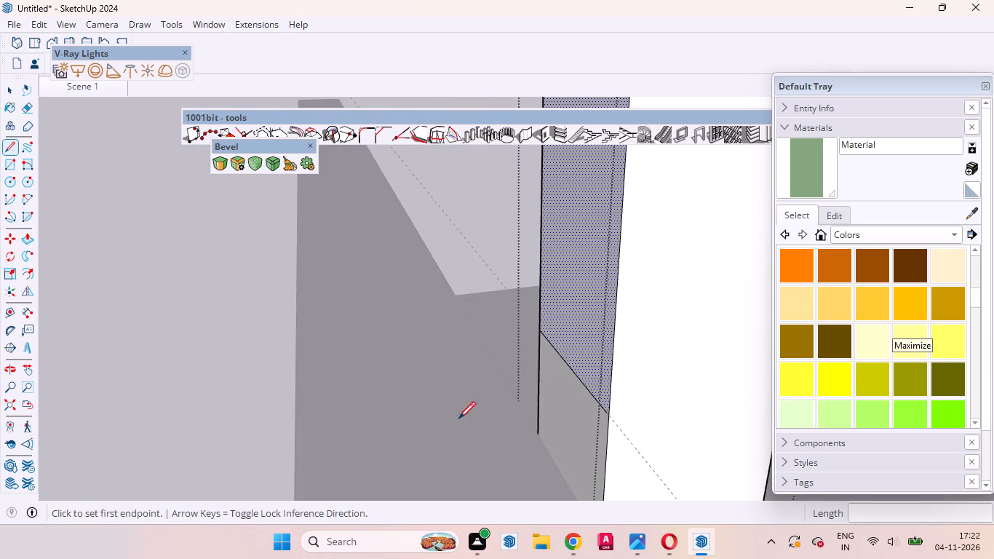
click(606, 415)
scroll(453, 412, down, 6)
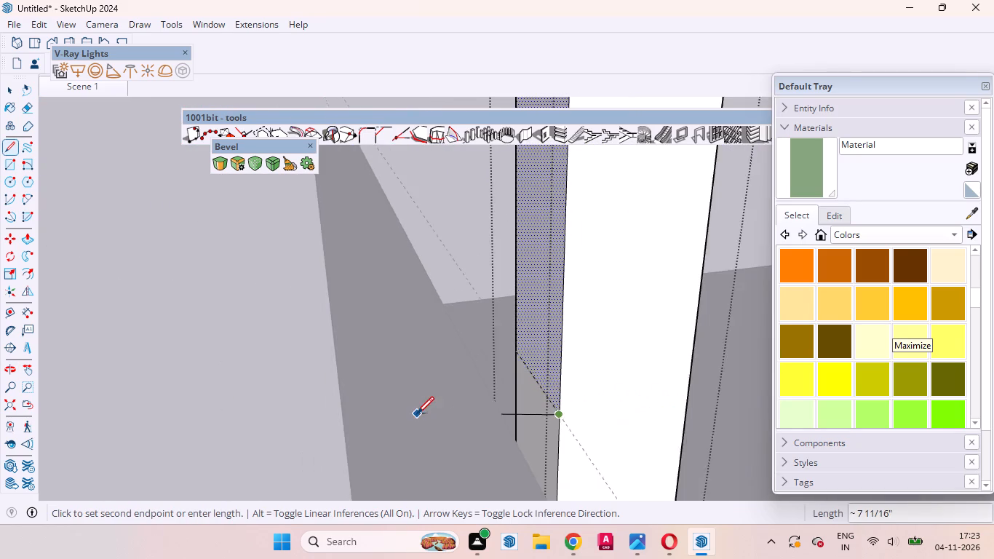
scroll(417, 413, down, 3)
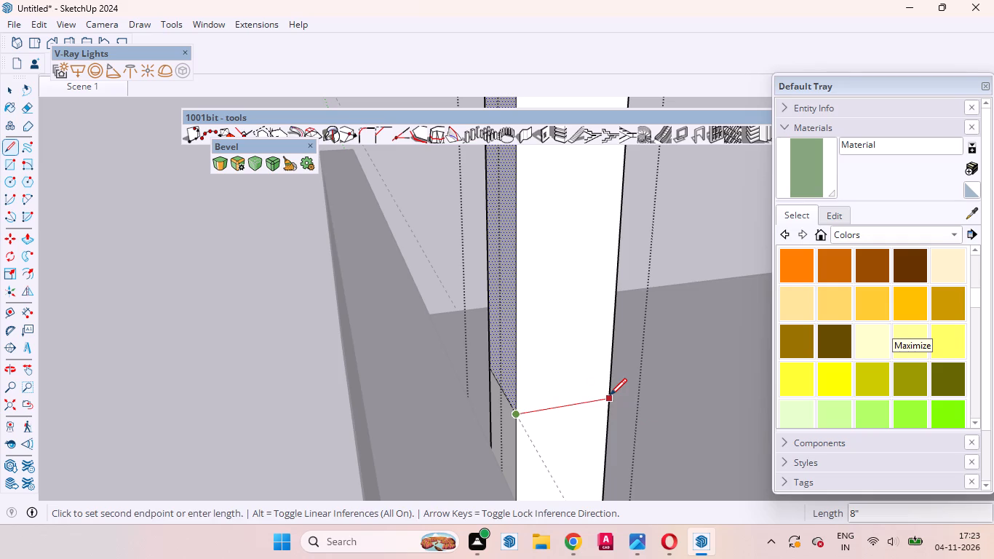
click(610, 395)
middle_drag(609, 397, 137, 395)
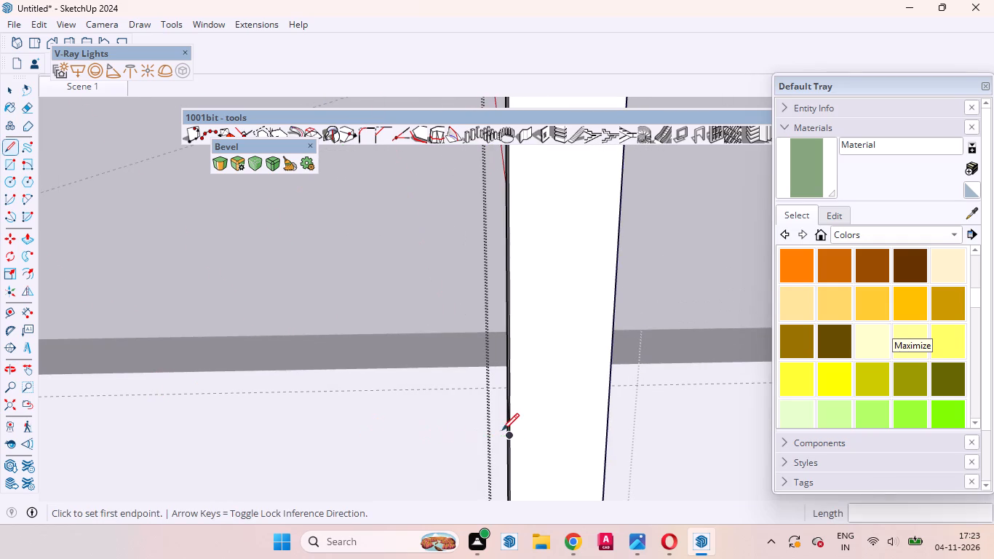
middle_drag(509, 432, 627, 409)
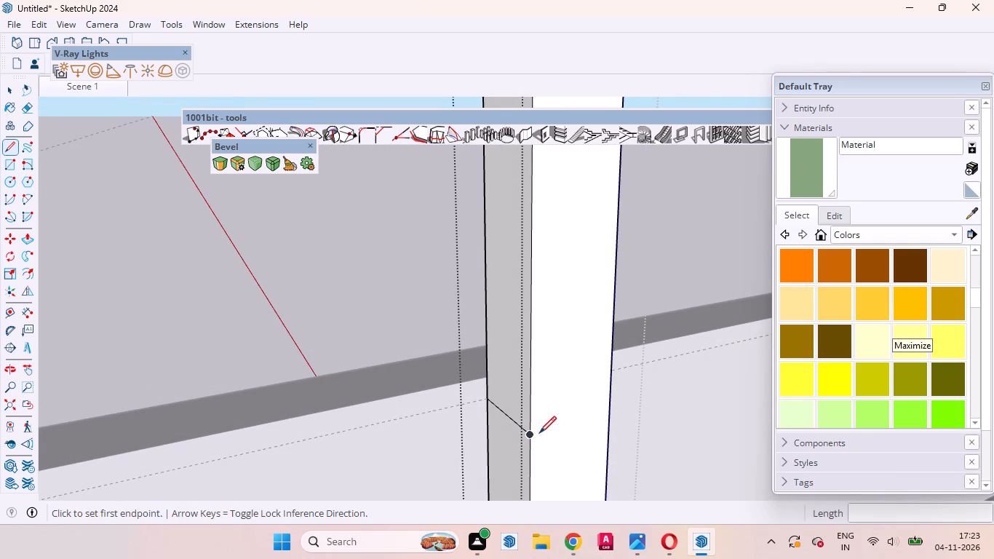
click(530, 434)
click(610, 408)
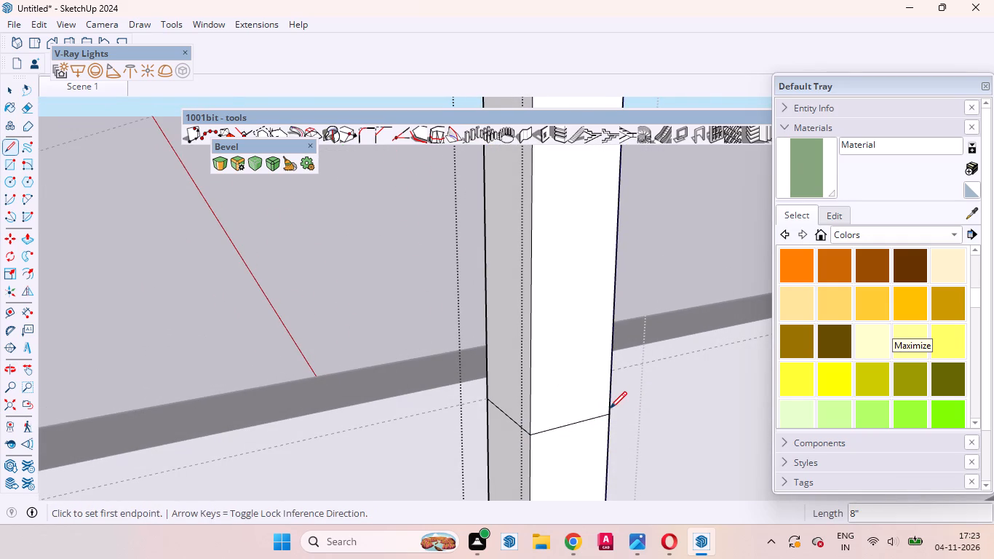
middle_drag(589, 435, 189, 400)
scroll(197, 398, up, 1)
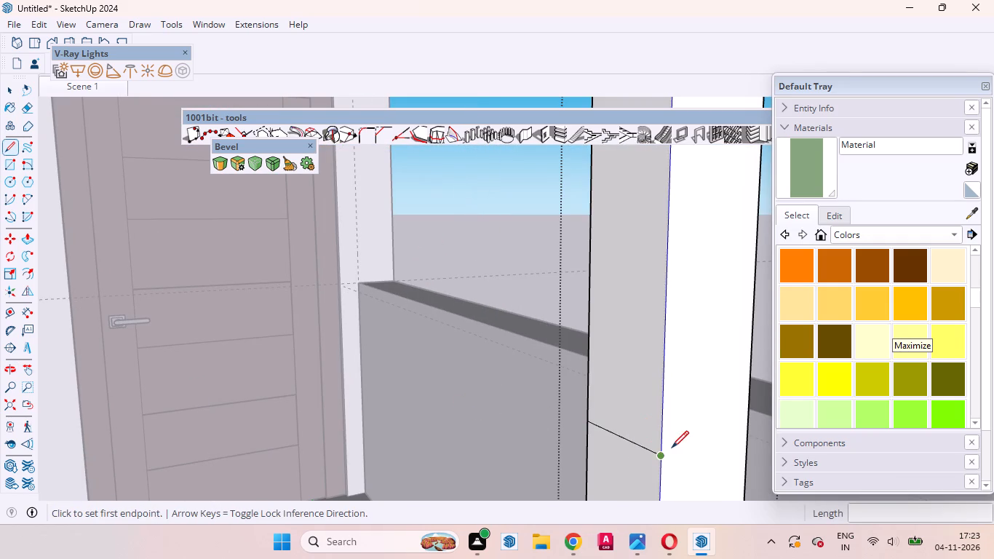
click(663, 457)
scroll(386, 423, down, 7)
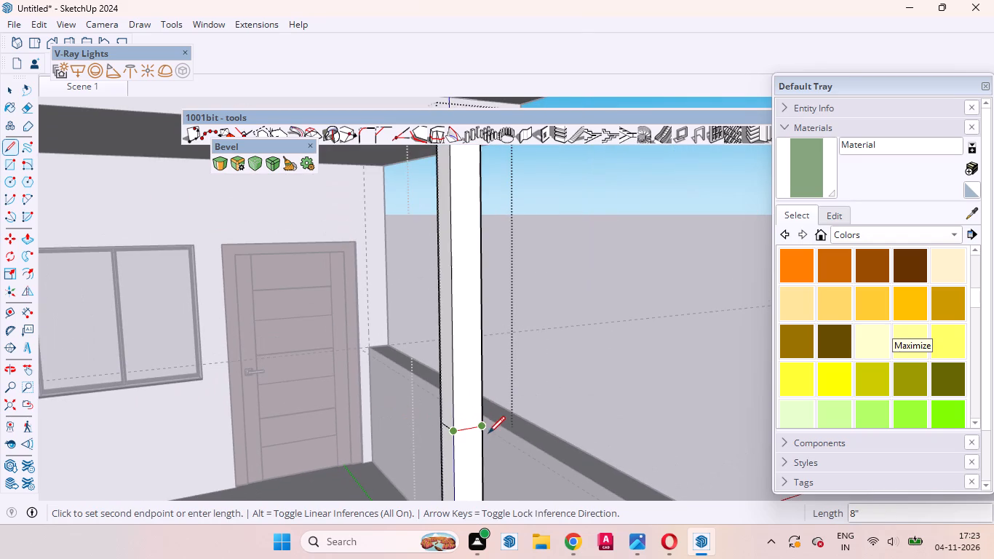
click(484, 430)
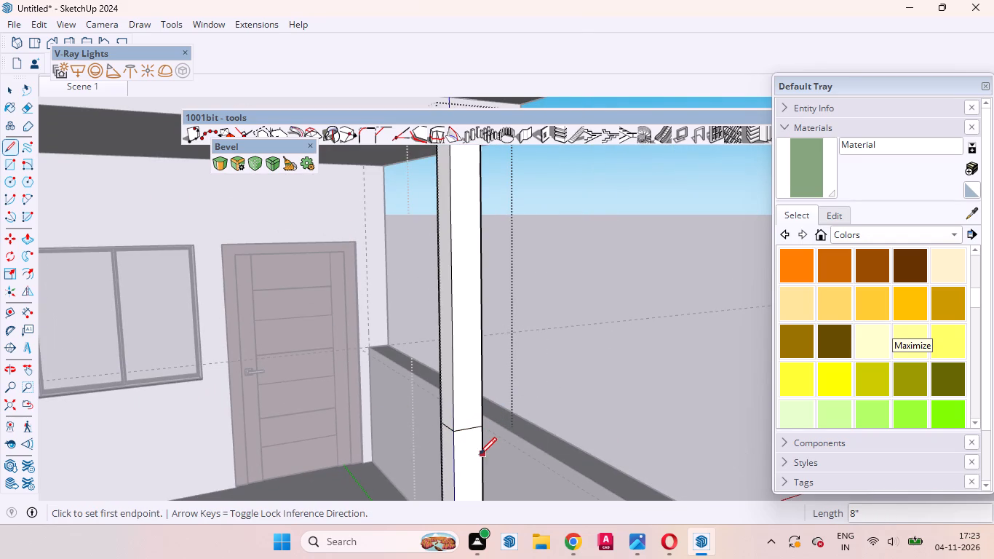
Push/pull the column face below the cut line 8" through to remove the column's lower part, and leave the group.
key(space)
click(471, 452)
middle_drag(469, 453, 337, 455)
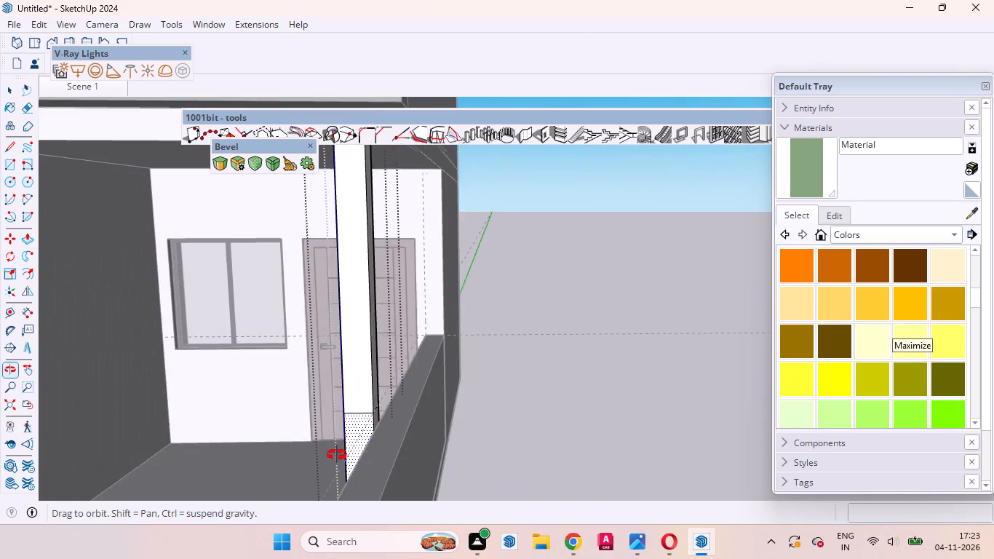
middle_drag(337, 455, 354, 468)
key(p)
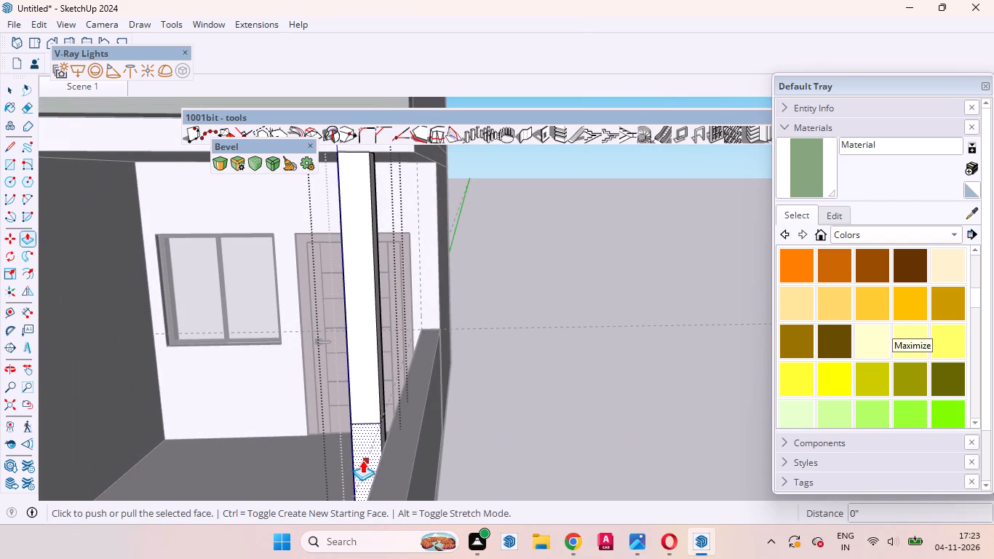
drag(362, 460, 367, 434)
key(space)
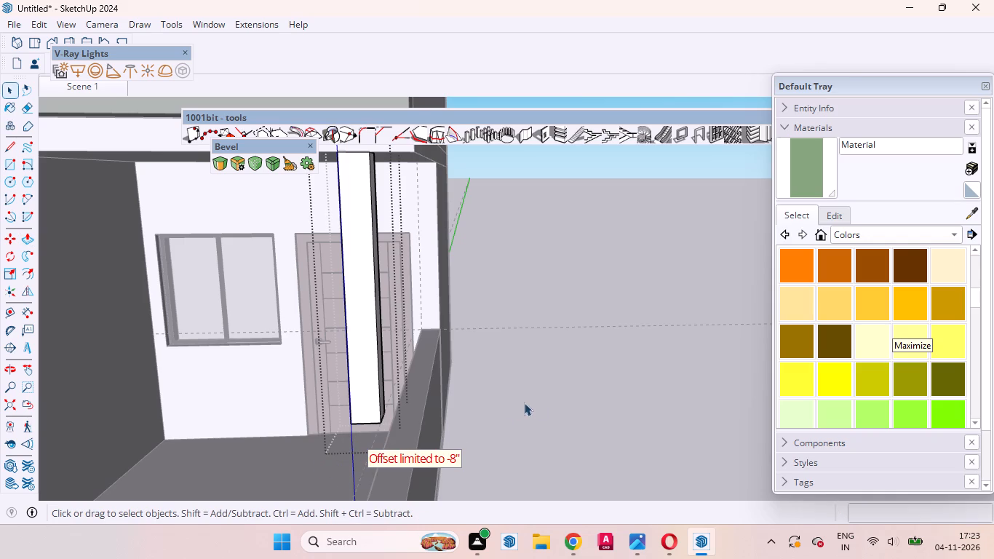
click(560, 415)
Move the shortened column 11 5/16" along the red axis so it stands over the low side wall.
click(376, 335)
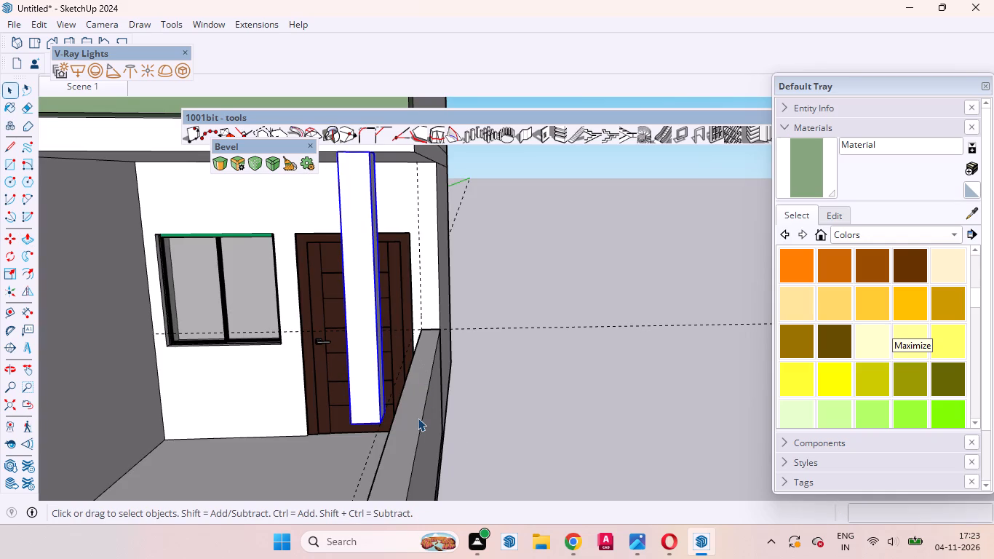
key(m)
scroll(354, 418, up, 10)
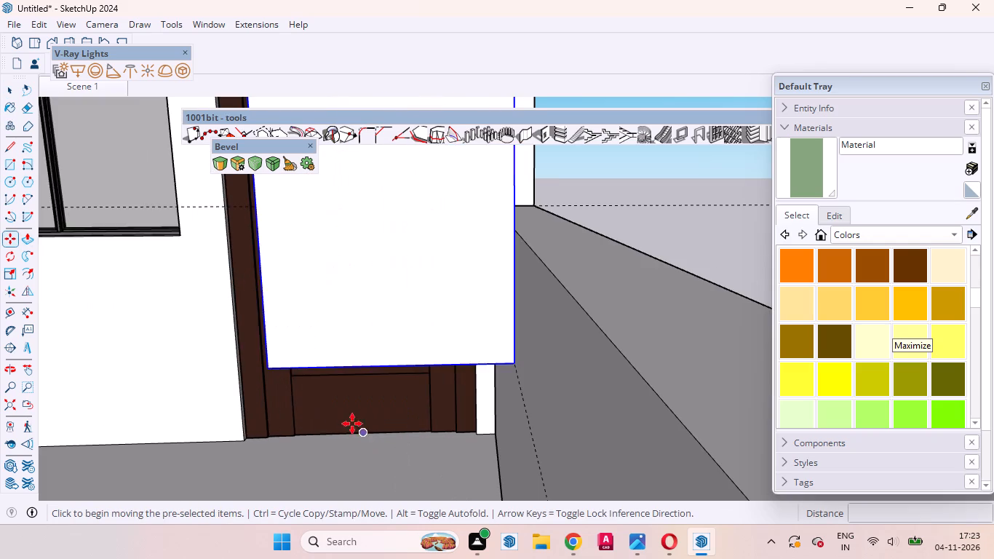
scroll(368, 435, down, 3)
click(337, 416)
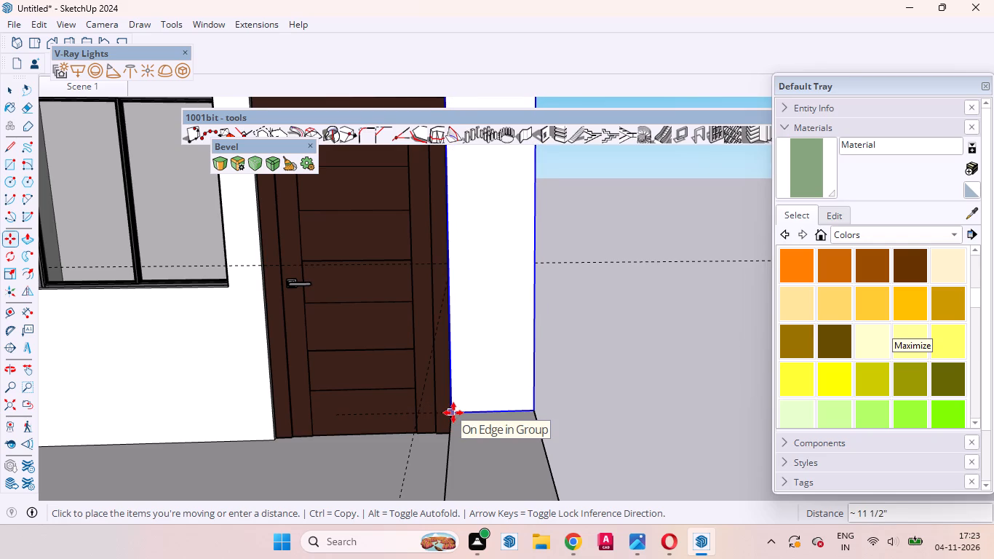
key(Right)
click(453, 413)
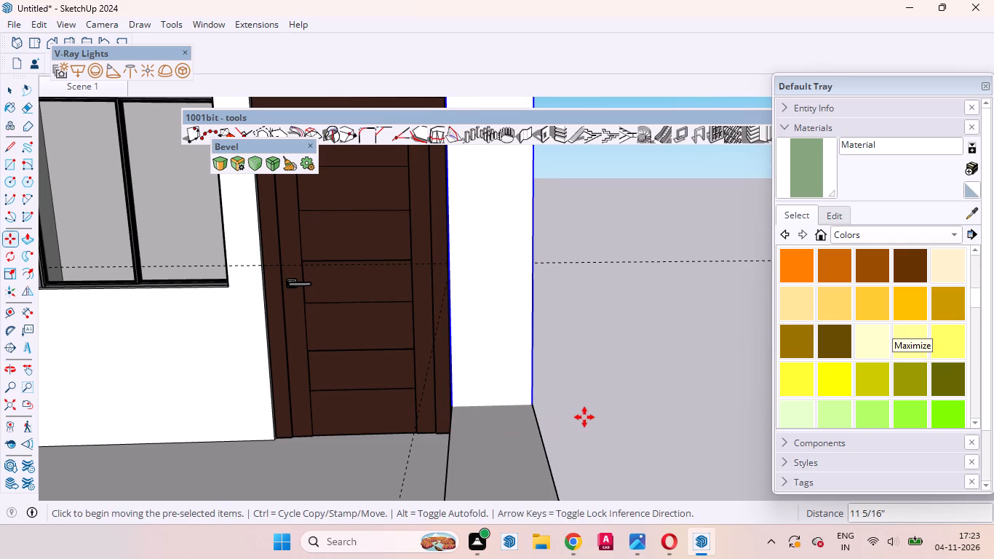
key(space)
click(584, 417)
Delete the horizontal guide that runs along the facade past the window and door.
scroll(579, 419, down, 10)
middle_drag(544, 415, 391, 397)
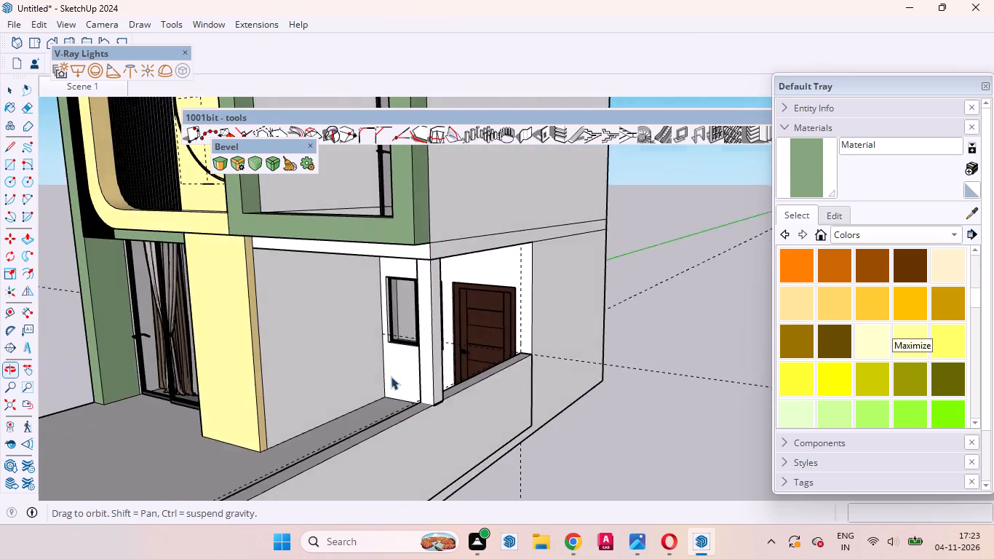
scroll(421, 266, up, 15)
middle_drag(423, 306, 599, 178)
scroll(443, 255, up, 5)
scroll(369, 333, down, 8)
scroll(371, 325, up, 1)
scroll(371, 325, down, 20)
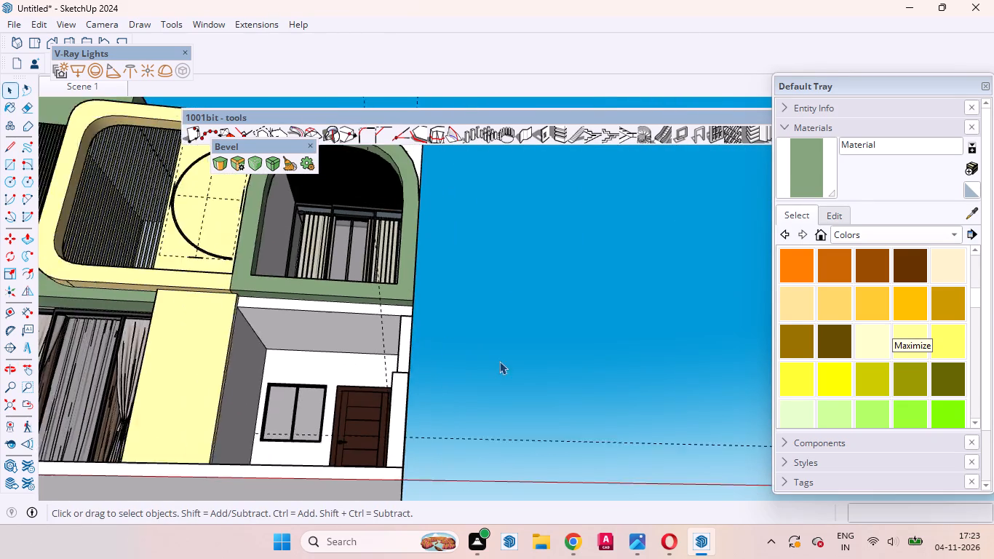
click(505, 363)
drag(525, 445, 483, 330)
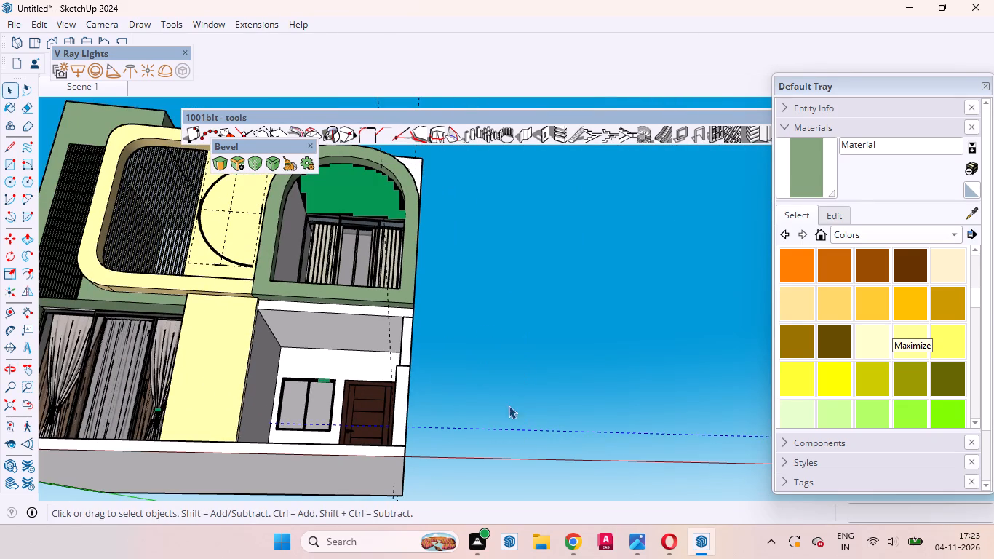
double_click(506, 429)
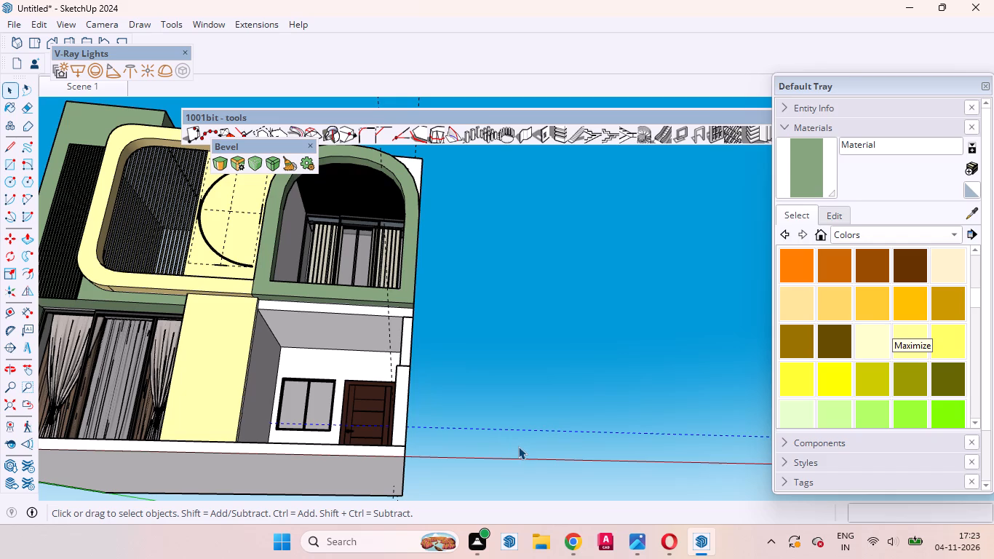
key(Delete)
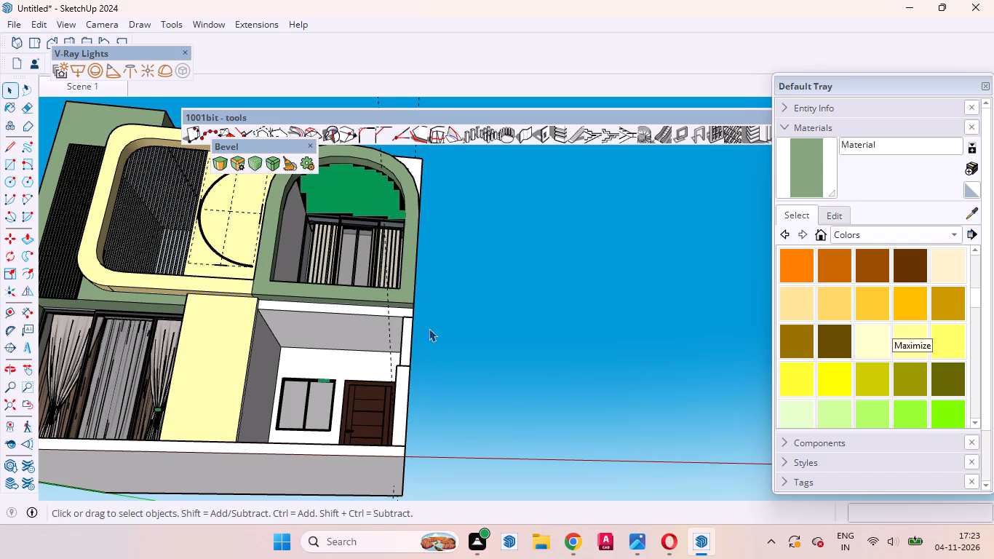
Delete the two upright guides at the side-wall end of the house.
scroll(431, 357, down, 10)
drag(490, 214, 386, 166)
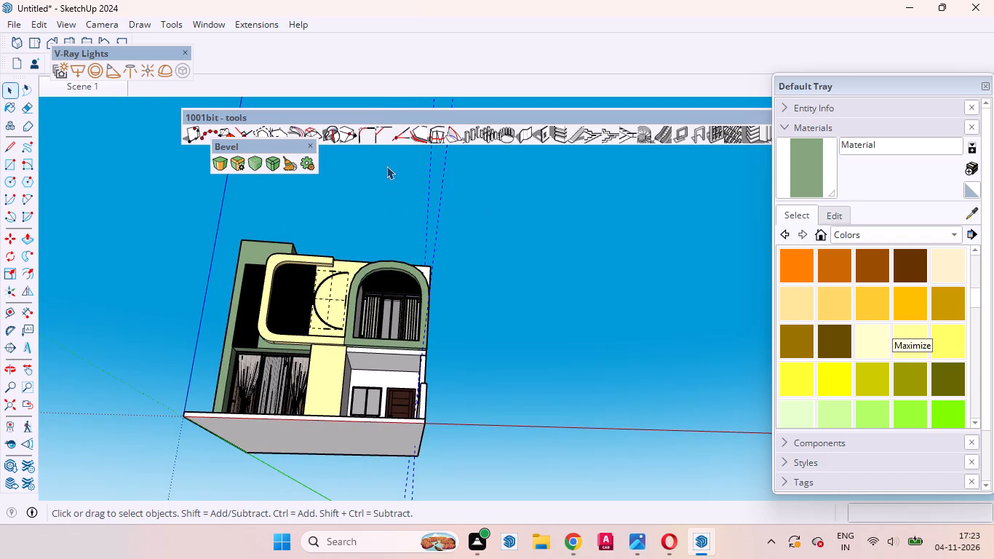
key(Delete)
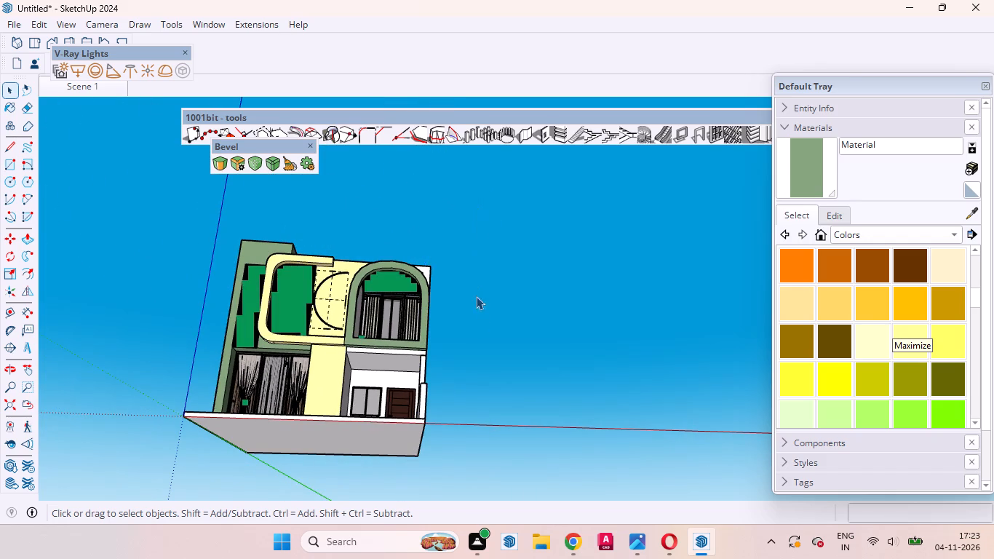
Examine the whole house and the joint where the shortened column meets the low side wall.
scroll(476, 312, down, 3)
middle_drag(503, 312, 513, 486)
click(501, 372)
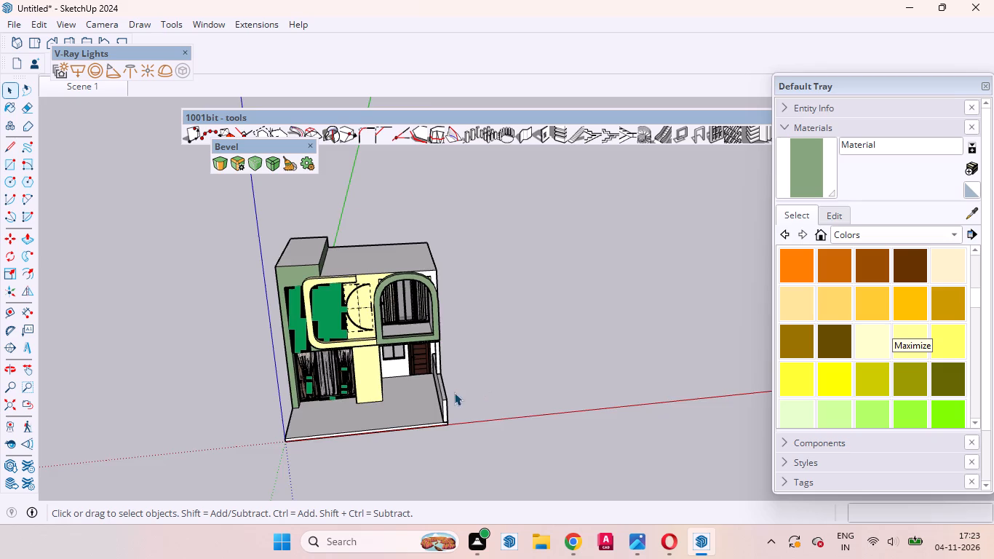
scroll(454, 392, up, 9)
middle_drag(447, 426, 629, 392)
scroll(523, 313, up, 7)
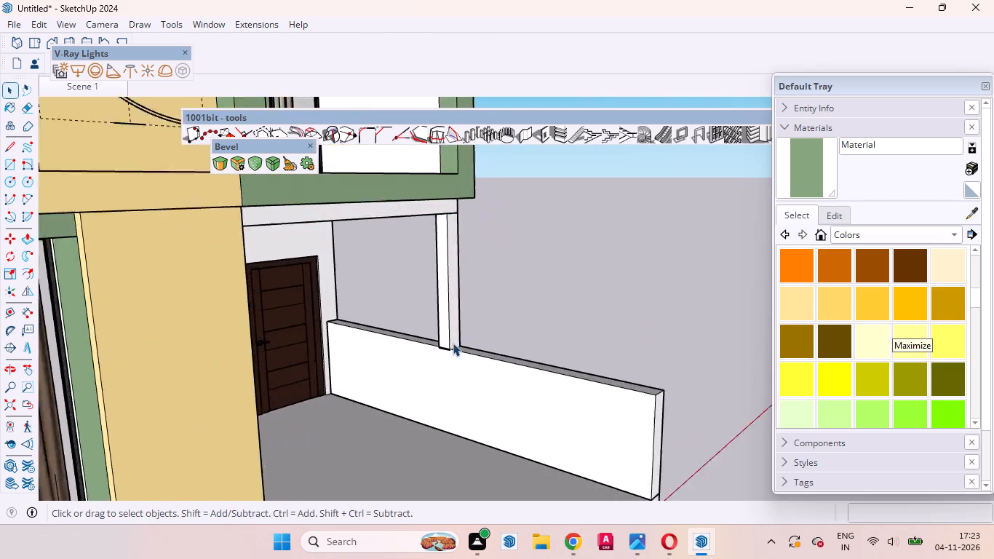
scroll(453, 343, up, 20)
scroll(453, 343, up, 9)
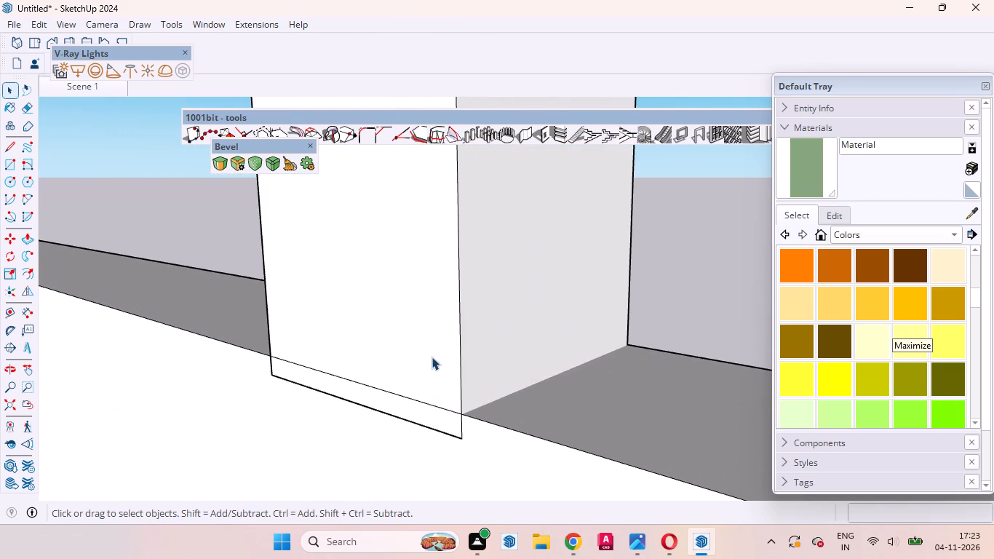
scroll(432, 355, down, 15)
scroll(391, 370, up, 1)
scroll(391, 370, down, 14)
middle_drag(503, 373, 354, 411)
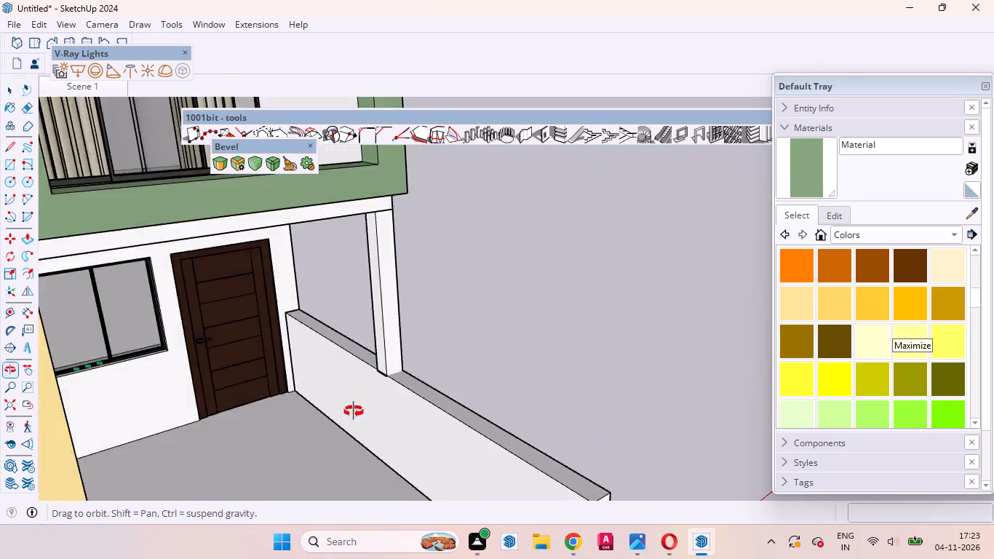
middle_drag(354, 411, 352, 408)
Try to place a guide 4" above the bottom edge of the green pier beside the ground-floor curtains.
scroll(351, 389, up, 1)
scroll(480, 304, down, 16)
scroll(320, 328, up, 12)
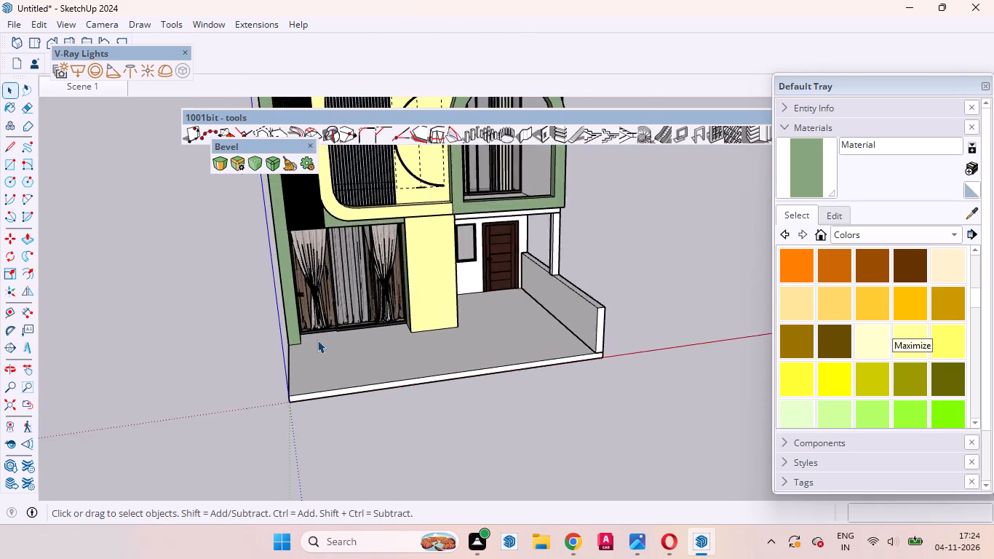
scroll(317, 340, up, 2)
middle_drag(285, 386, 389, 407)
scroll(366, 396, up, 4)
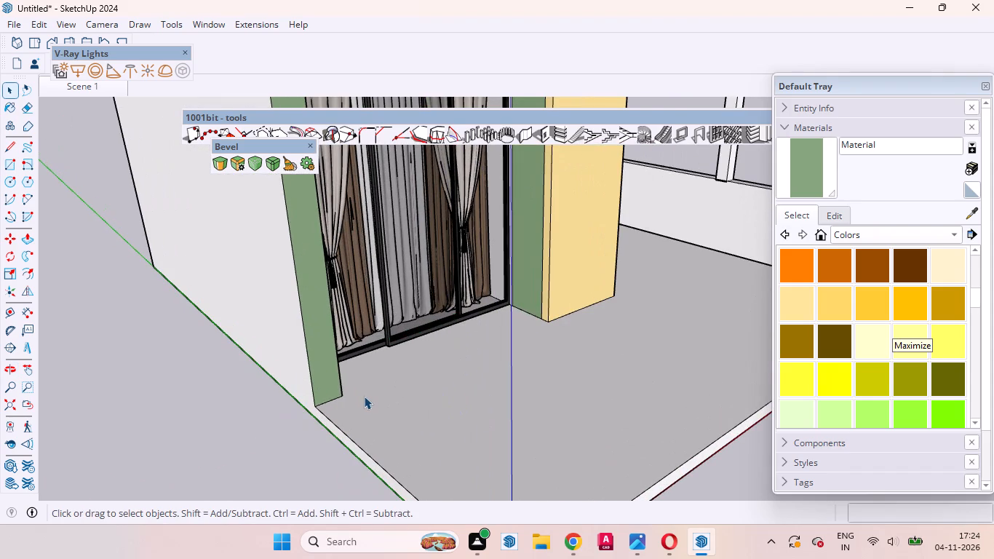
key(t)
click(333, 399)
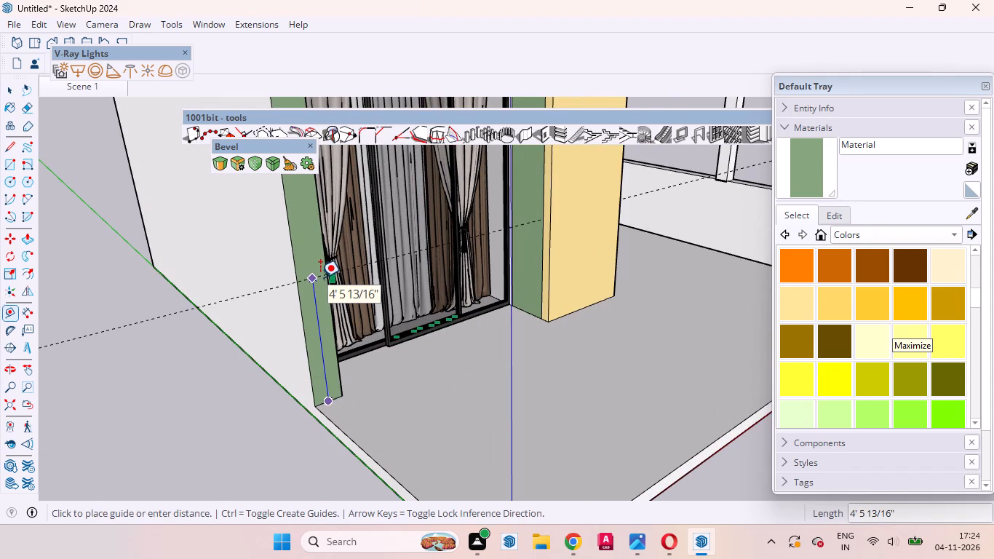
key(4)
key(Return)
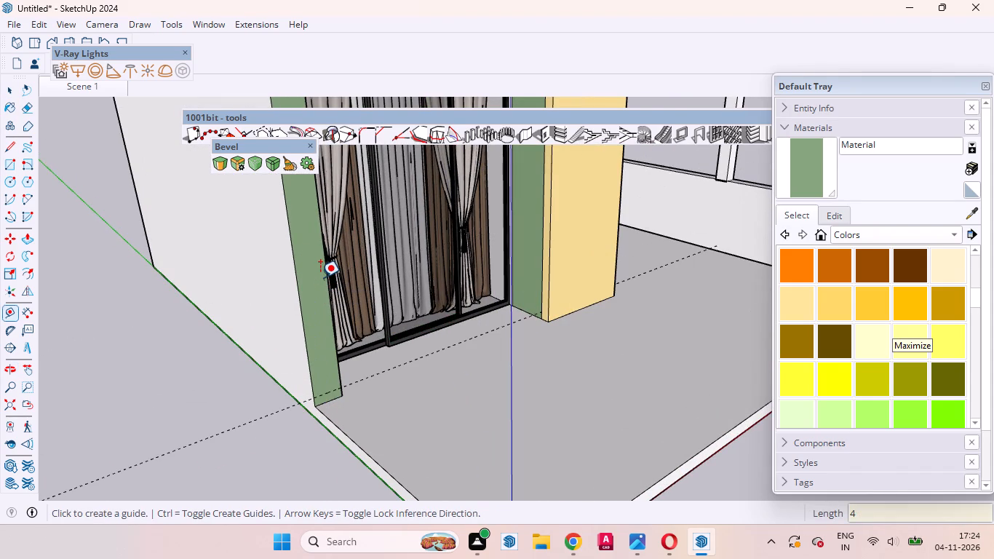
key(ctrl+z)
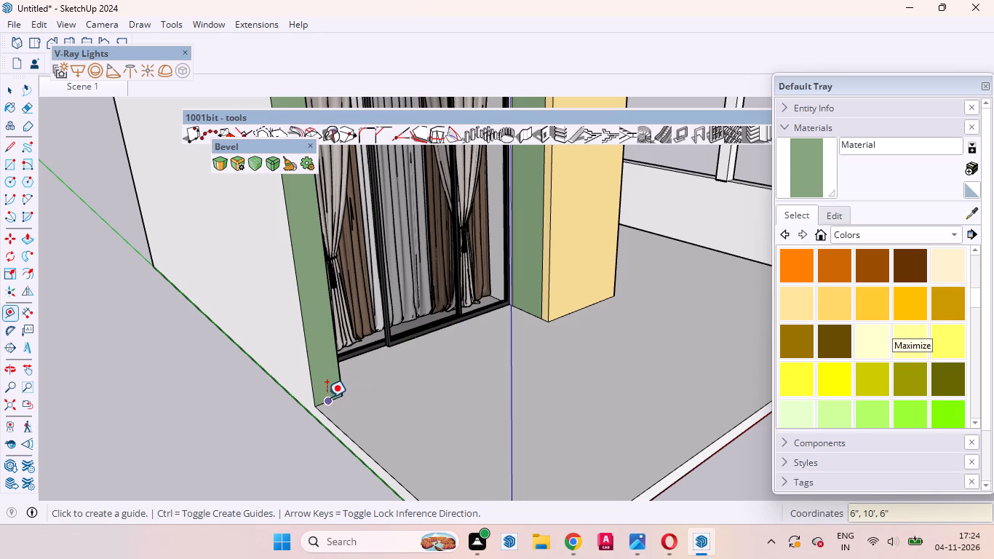
Place a horizontal guide 4' above the bottom edge of the green pier beside the ground-floor curtains.
click(327, 397)
text(4')
key(Return)
key(space)
In a new group, draw a 4' by 1' rectangle on the green pier's front face, from its base up to the guide.
scroll(310, 326, down, 4)
middle_drag(322, 327, 317, 328)
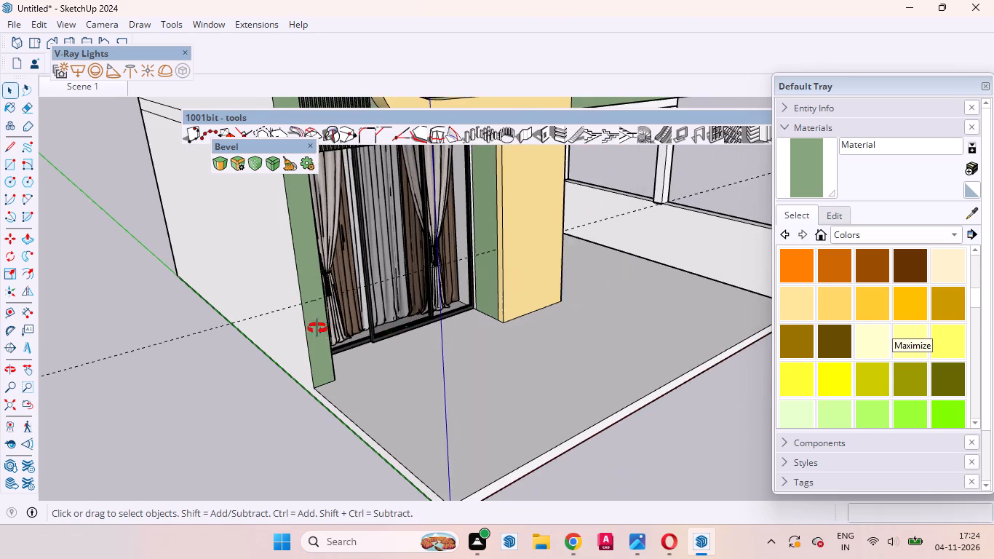
middle_drag(317, 328, 288, 301)
right_click(197, 361)
click(246, 402)
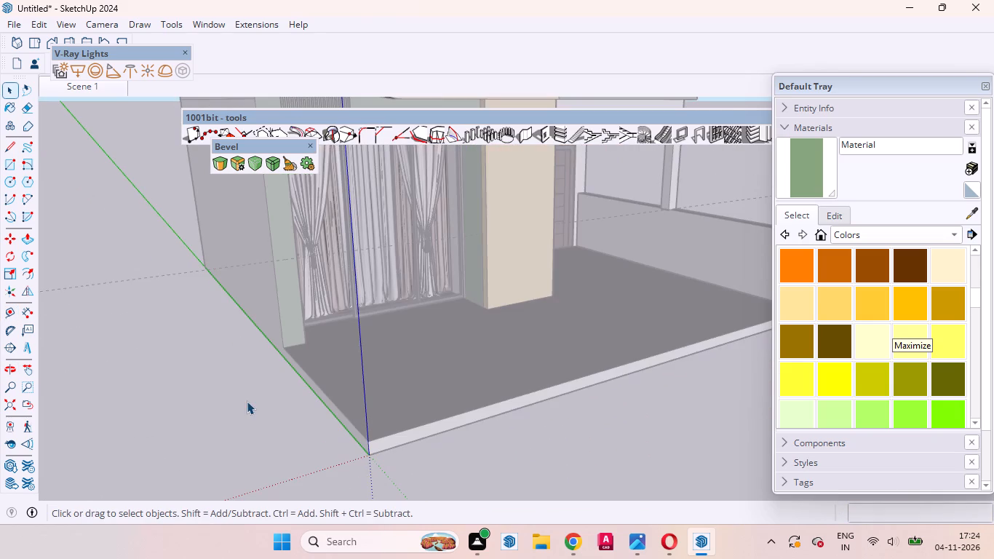
key(r)
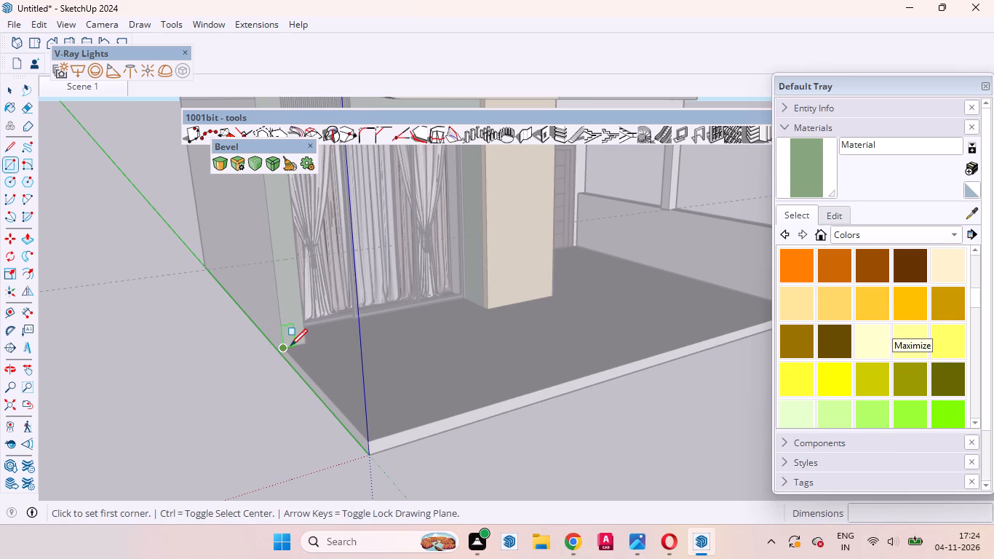
click(290, 346)
click(299, 261)
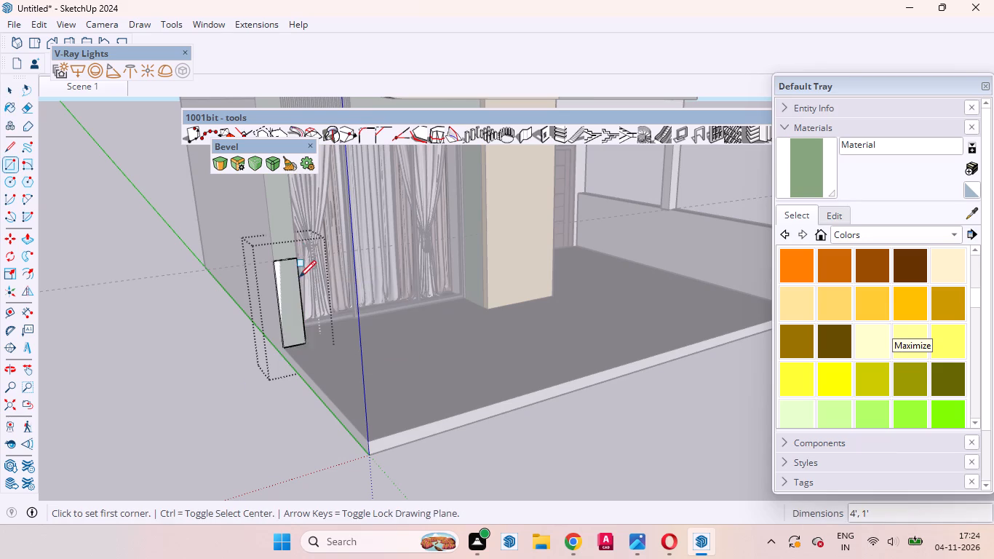
key(space)
Extrude the rectangle 10' forward along the porch edge as a low side wall and leave its group.
key(p)
click(286, 311)
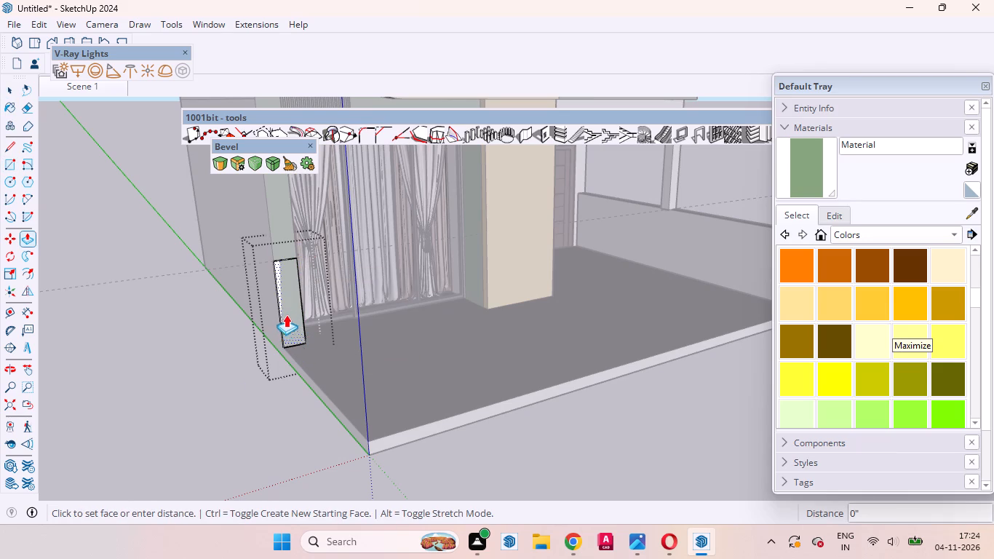
scroll(297, 340, down, 4)
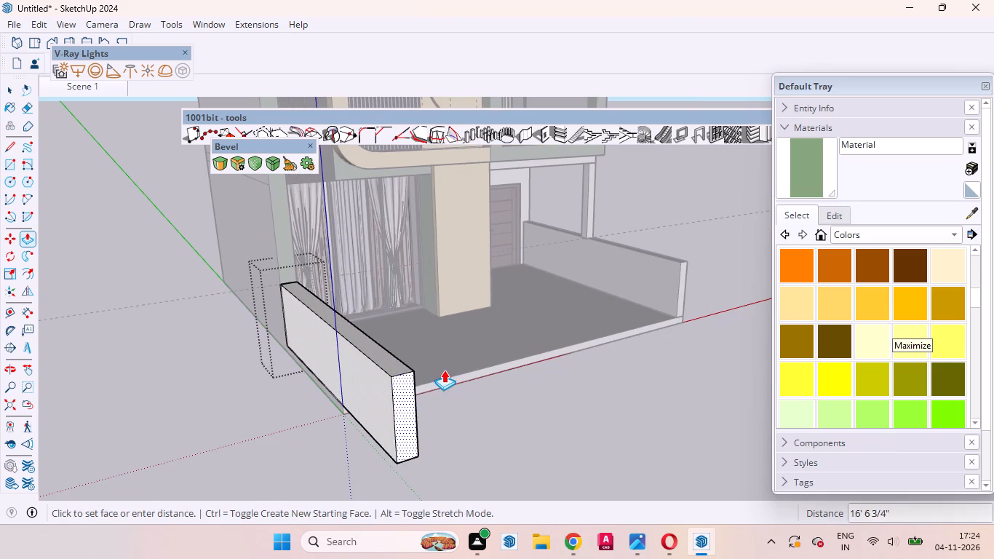
click(472, 370)
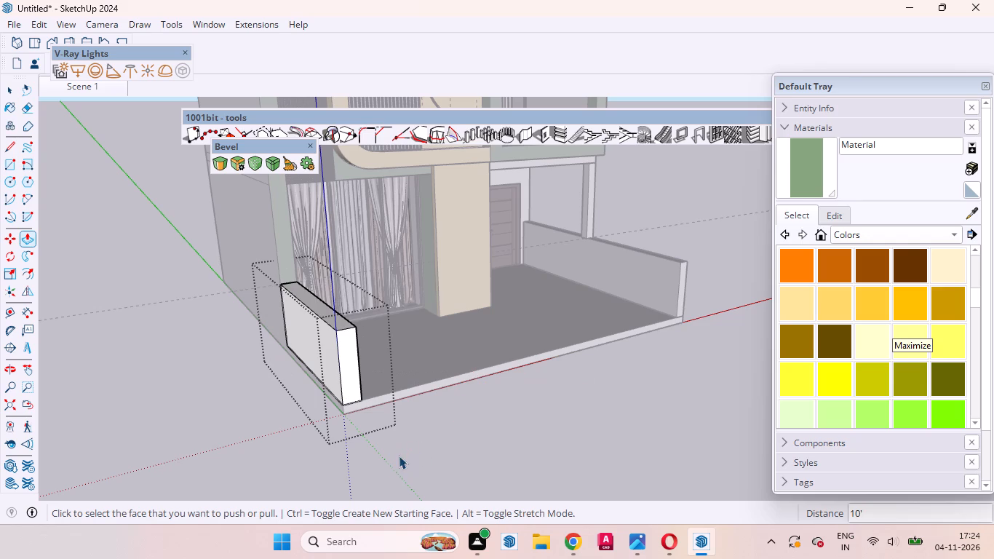
key(space)
click(388, 480)
Examine the whole house and porch from several angles, comparing the low walls on both sides.
middle_drag(365, 448, 263, 407)
scroll(330, 289, up, 3)
scroll(330, 289, down, 1)
scroll(330, 289, up, 1)
scroll(329, 297, down, 3)
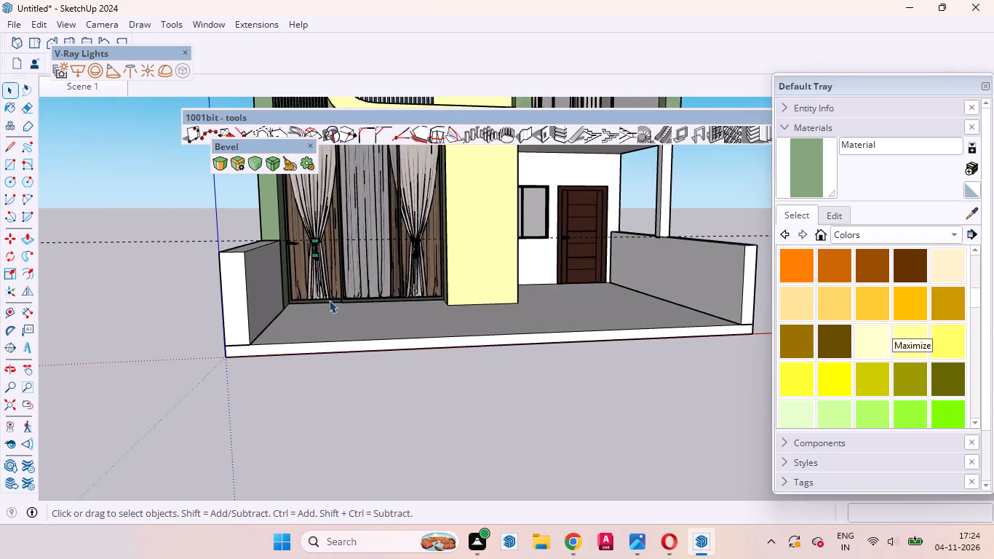
scroll(329, 300, down, 2)
middle_drag(381, 354, 354, 424)
scroll(356, 365, down, 7)
scroll(360, 365, up, 1)
scroll(360, 365, down, 2)
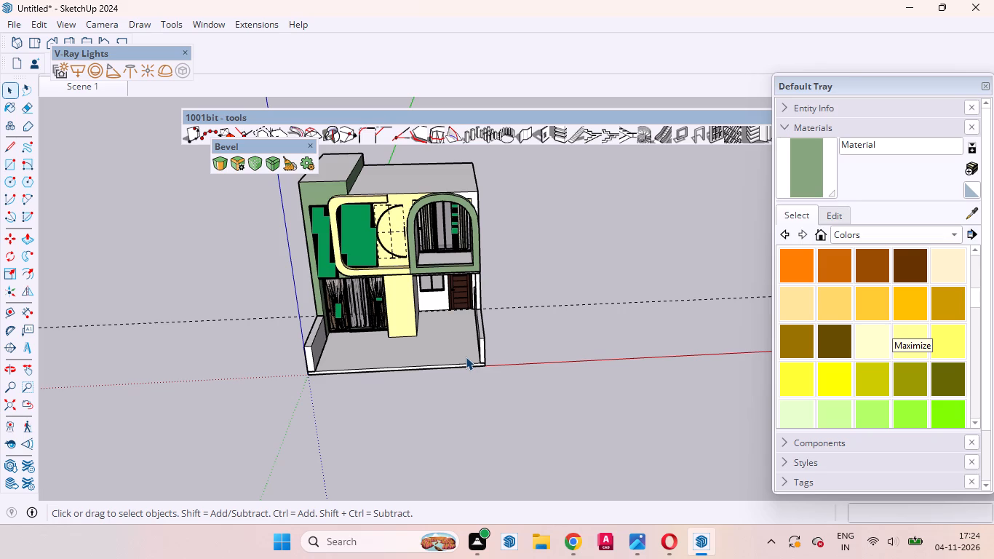
scroll(378, 373, down, 2)
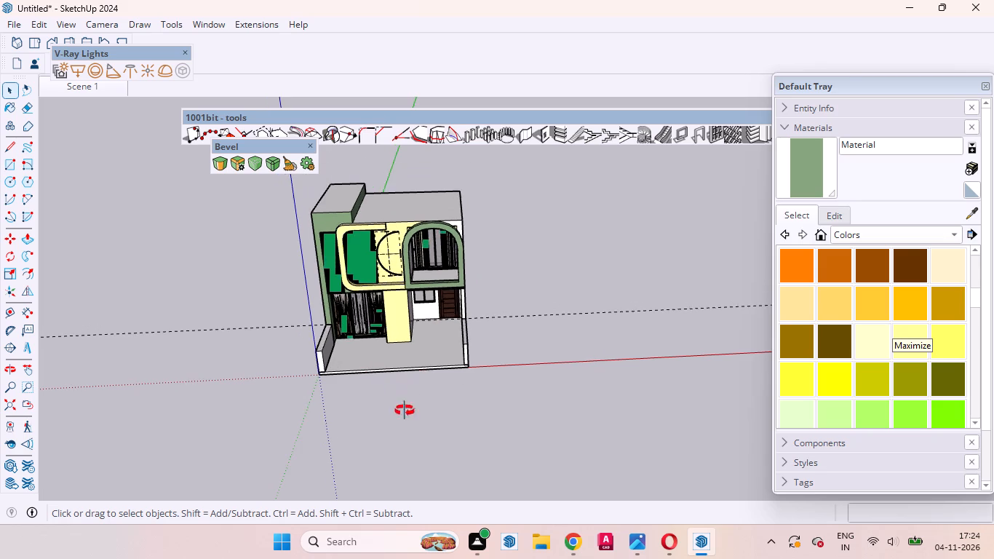
middle_drag(406, 407, 359, 463)
scroll(357, 417, down, 10)
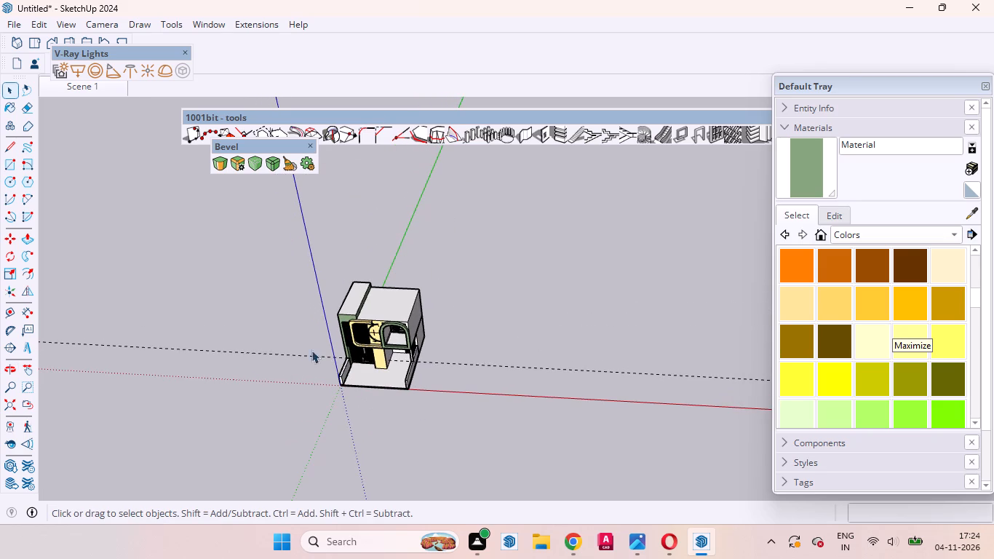
scroll(347, 364, up, 10)
middle_drag(487, 404, 569, 273)
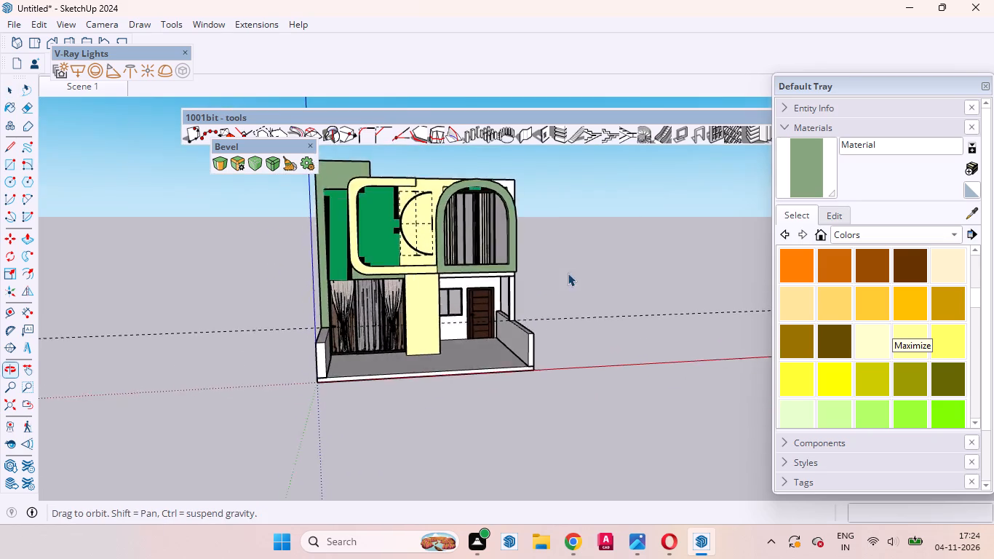
scroll(530, 328, up, 10)
middle_drag(521, 366, 637, 392)
scroll(431, 302, down, 4)
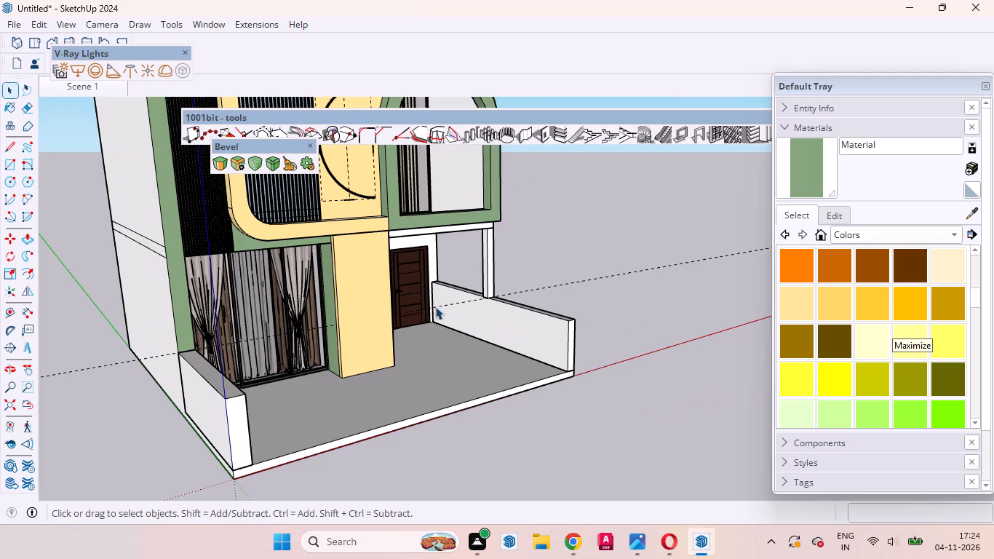
Open the low side wall on the door side of the porch for editing.
middle_drag(570, 360, 686, 385)
scroll(578, 341, up, 10)
middle_drag(585, 364, 655, 405)
scroll(643, 326, up, 4)
click(636, 312)
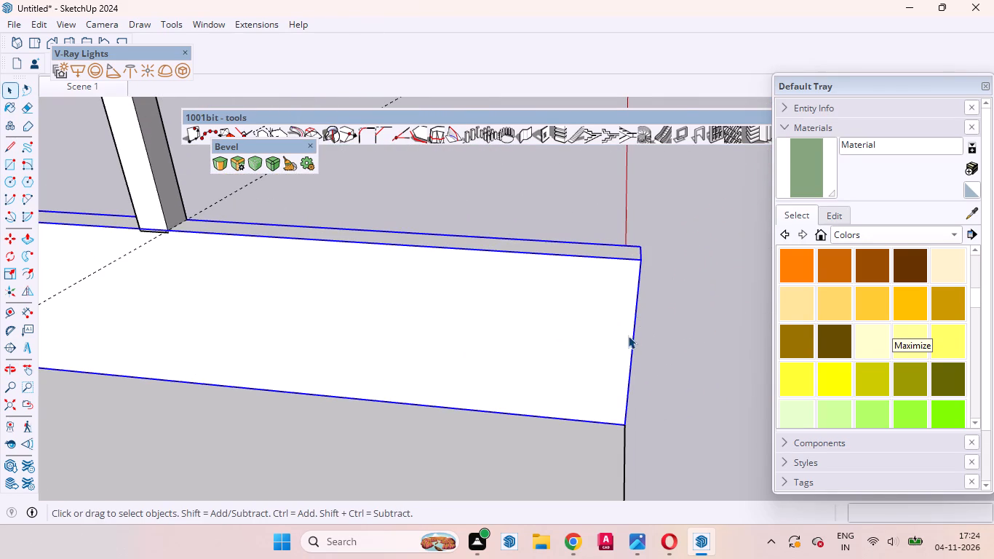
double_click(634, 326)
click(634, 328)
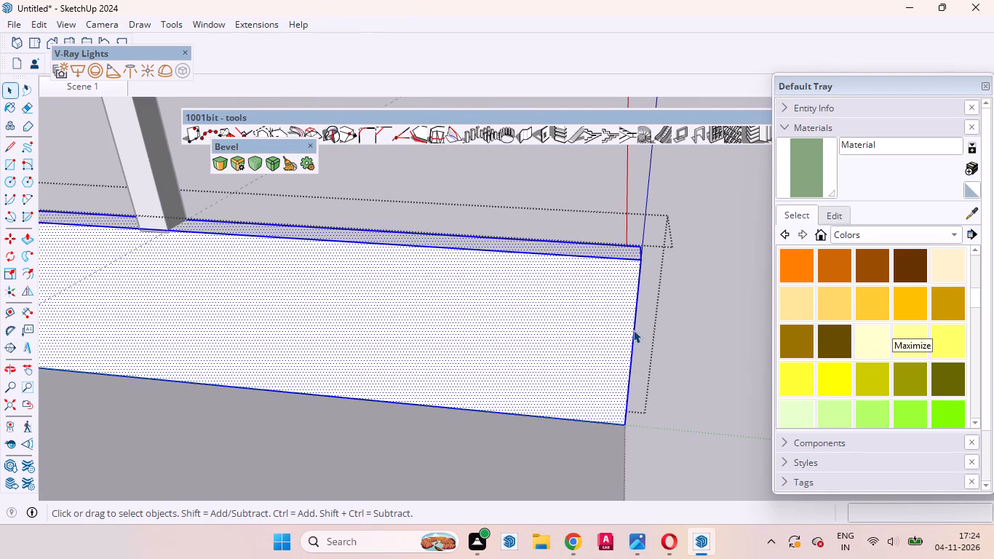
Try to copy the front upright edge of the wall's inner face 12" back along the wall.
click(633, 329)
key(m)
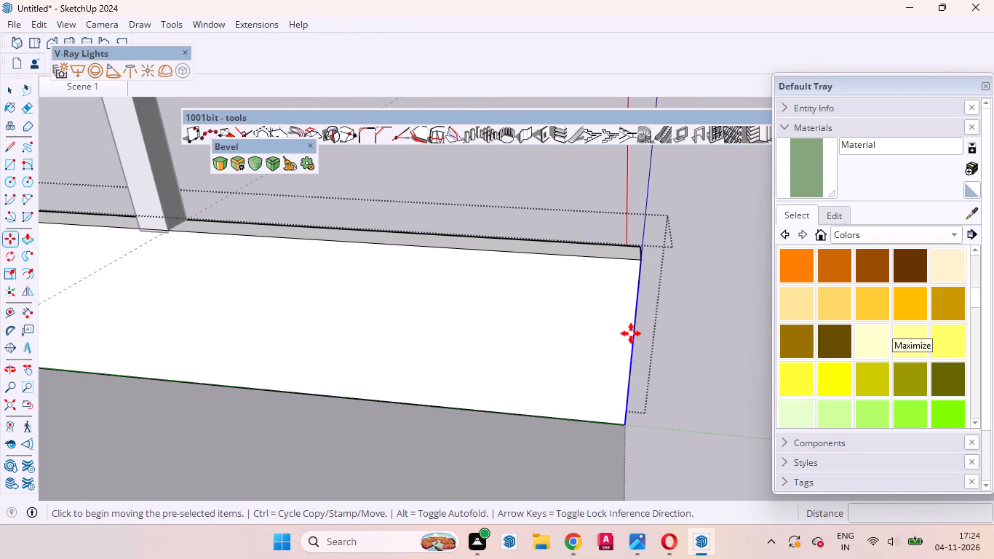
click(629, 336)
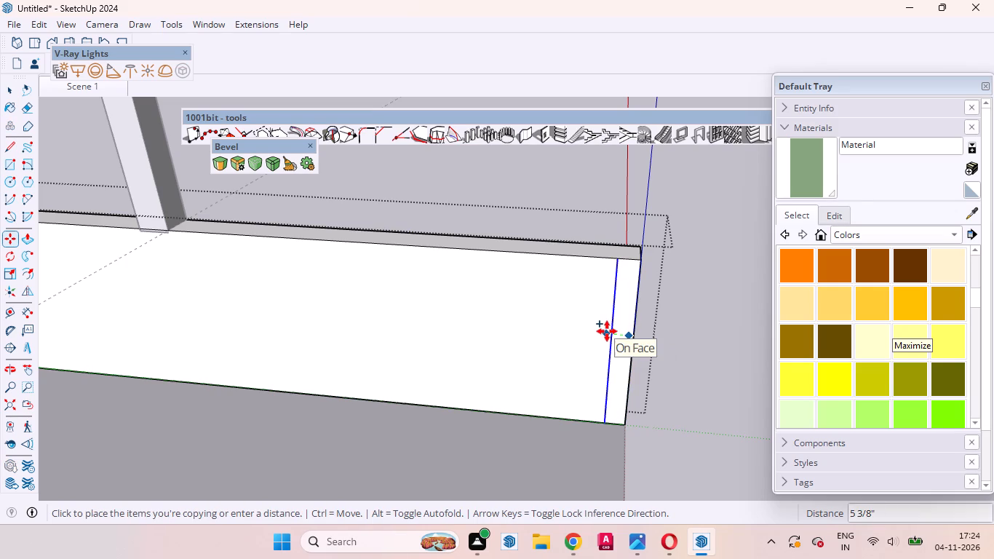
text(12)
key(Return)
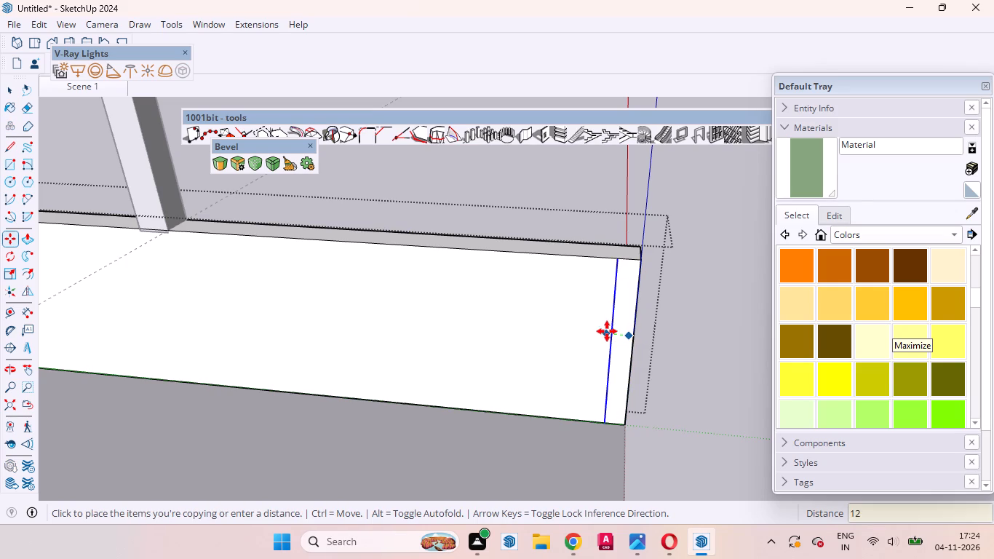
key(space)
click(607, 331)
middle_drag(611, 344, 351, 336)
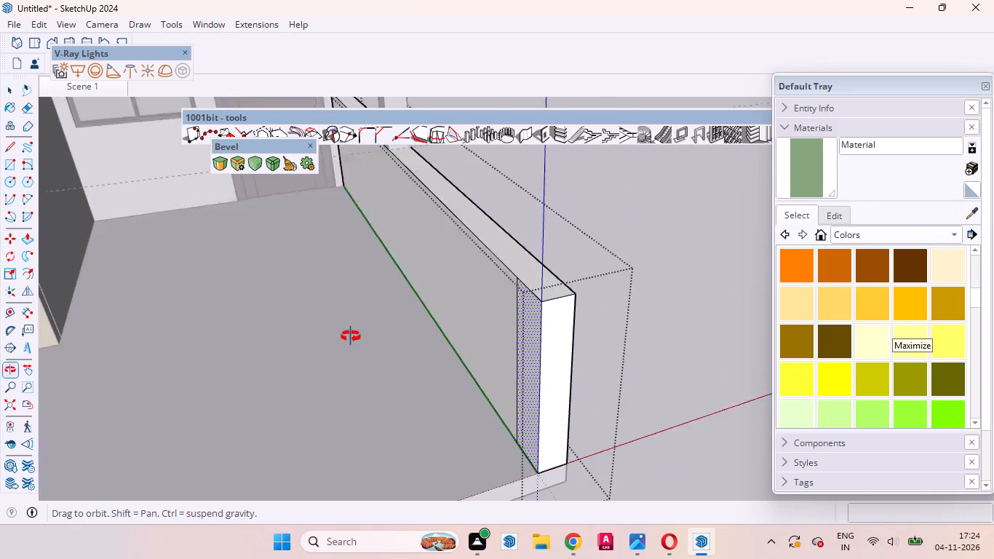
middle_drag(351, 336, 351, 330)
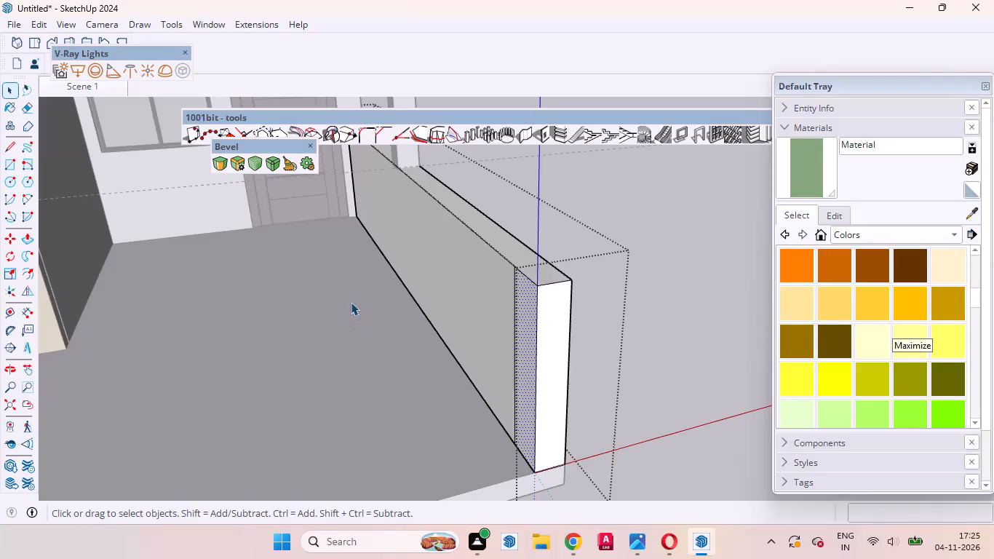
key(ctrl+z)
Copy the front upright edge of the wall's inner face 8" back along the wall.
middle_drag(522, 395, 624, 395)
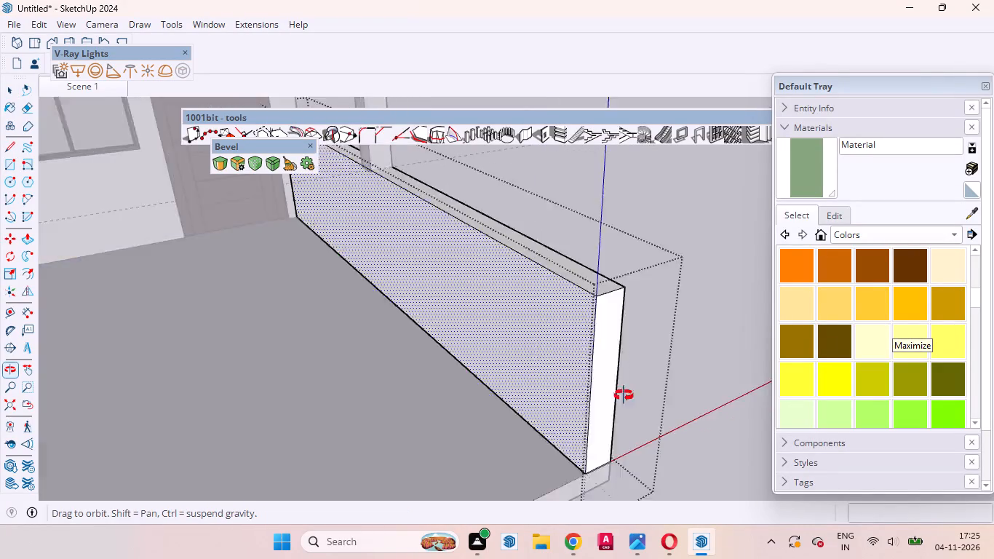
middle_drag(624, 395, 709, 375)
scroll(723, 330, up, 4)
click(696, 312)
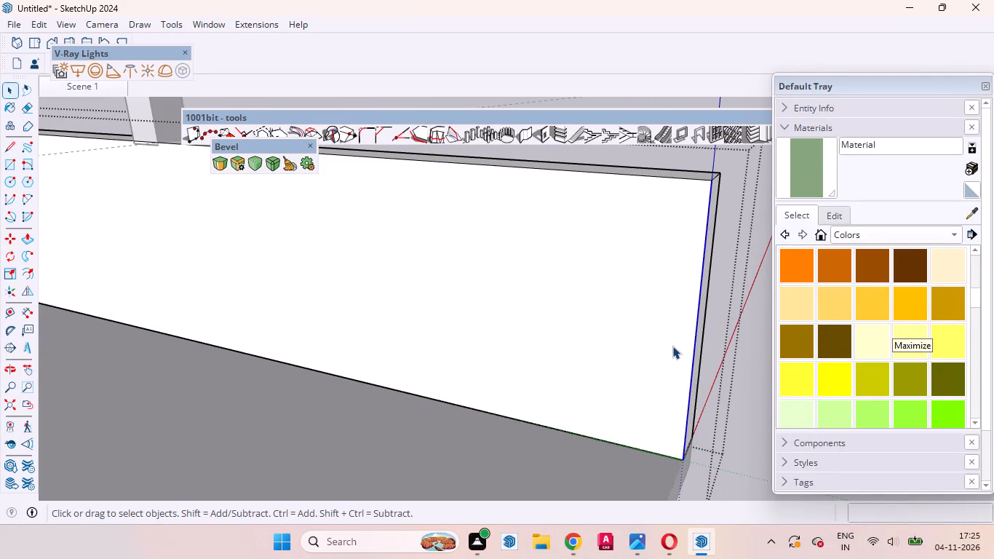
key(m)
click(660, 348)
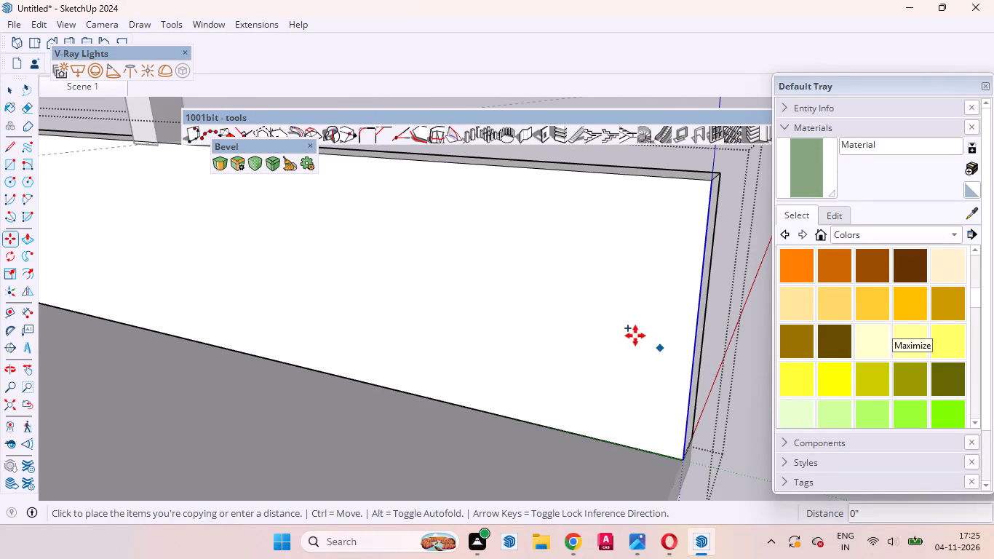
key(8)
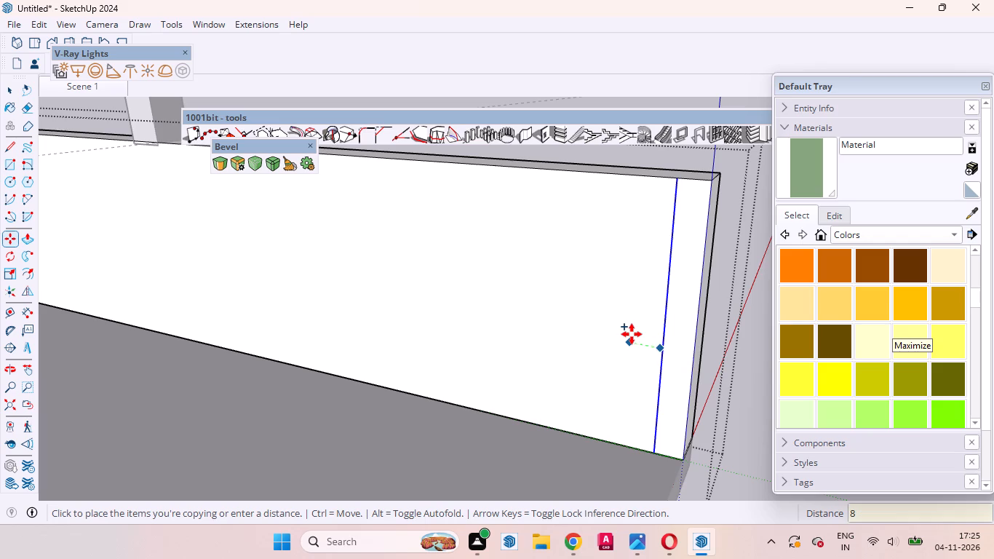
key(Return)
key(space)
Push/Pull the narrow strip at the front end of the wall's inner face 8" in towards the porch.
click(668, 330)
middle_drag(674, 350, 562, 379)
scroll(530, 339, down, 3)
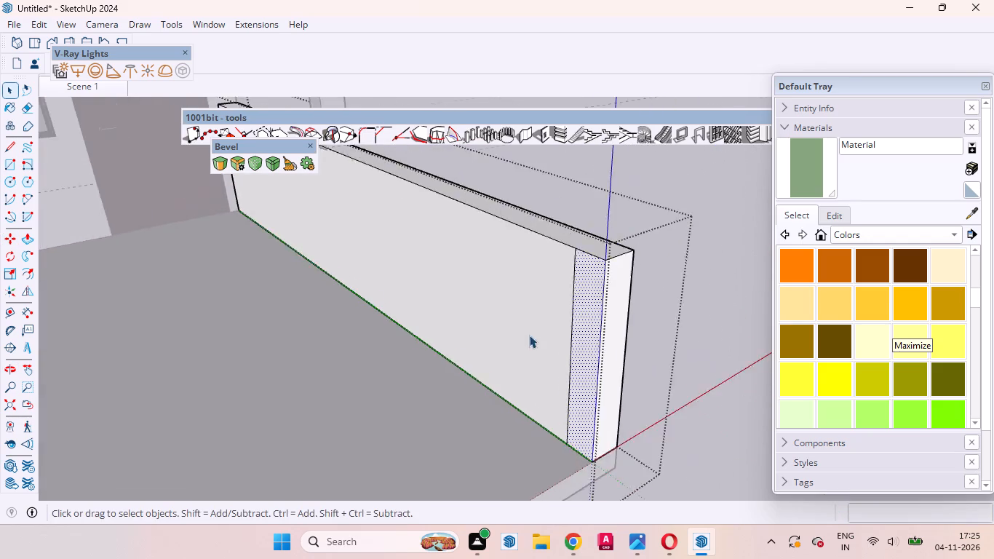
scroll(529, 335, down, 4)
middle_drag(580, 352, 506, 378)
scroll(505, 365, up, 5)
key(p)
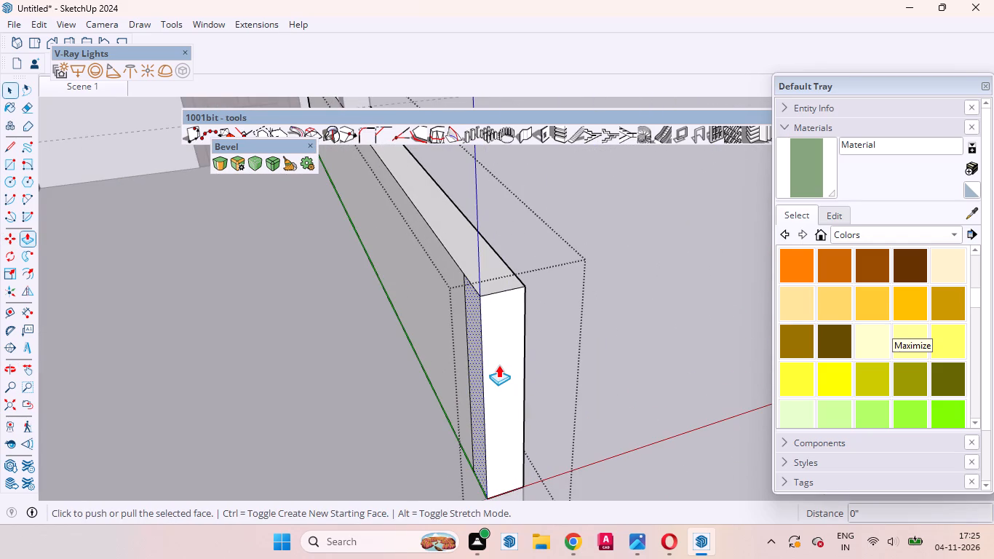
scroll(492, 358, up, 3)
click(467, 345)
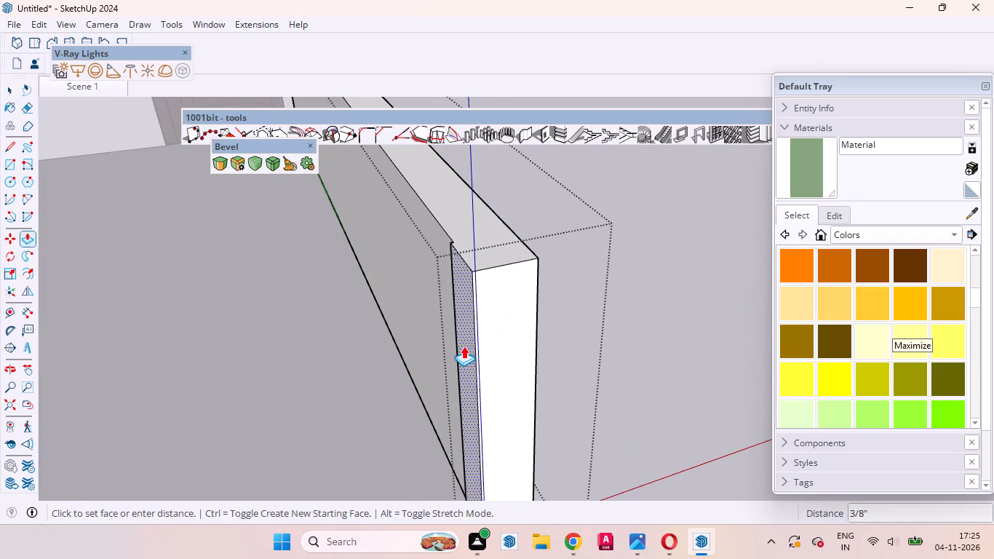
key(8)
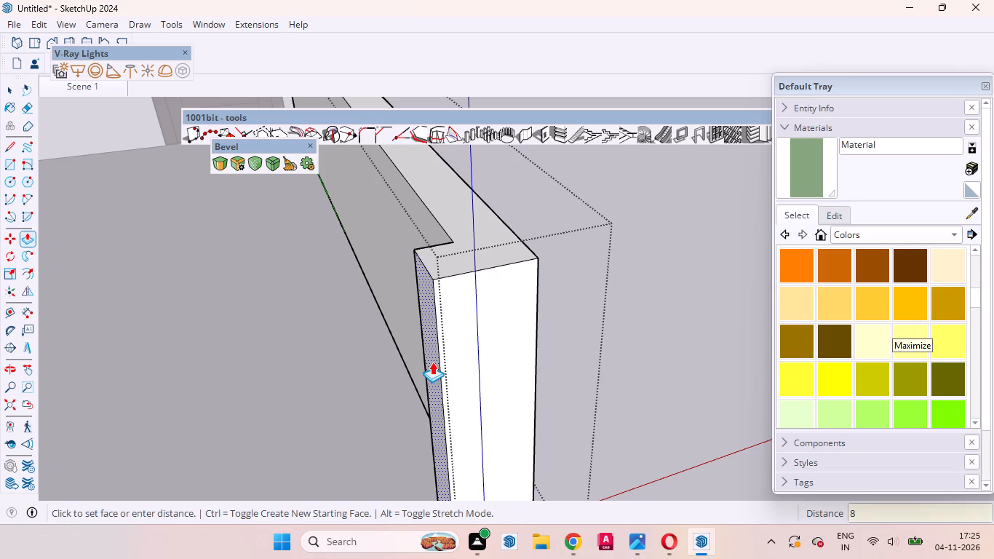
key(Return)
key(space)
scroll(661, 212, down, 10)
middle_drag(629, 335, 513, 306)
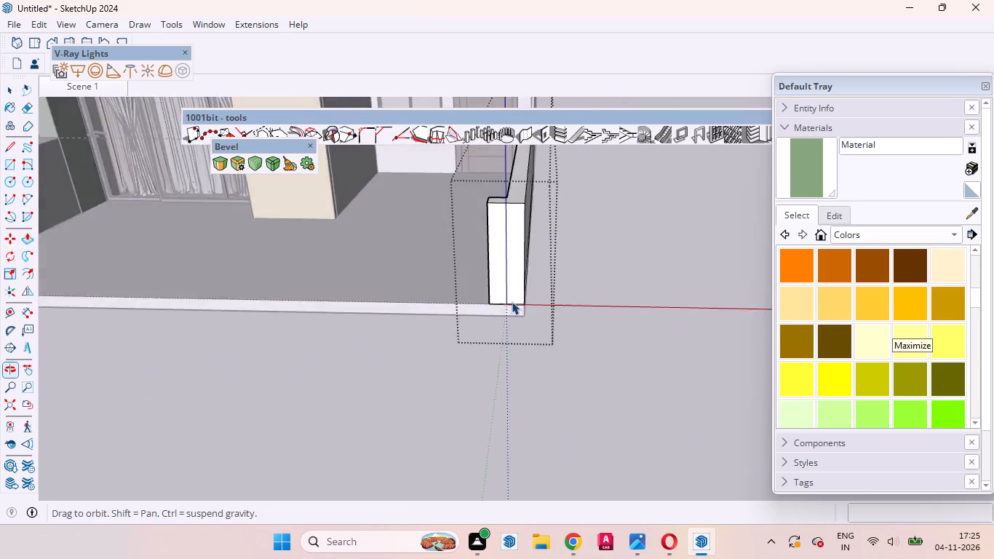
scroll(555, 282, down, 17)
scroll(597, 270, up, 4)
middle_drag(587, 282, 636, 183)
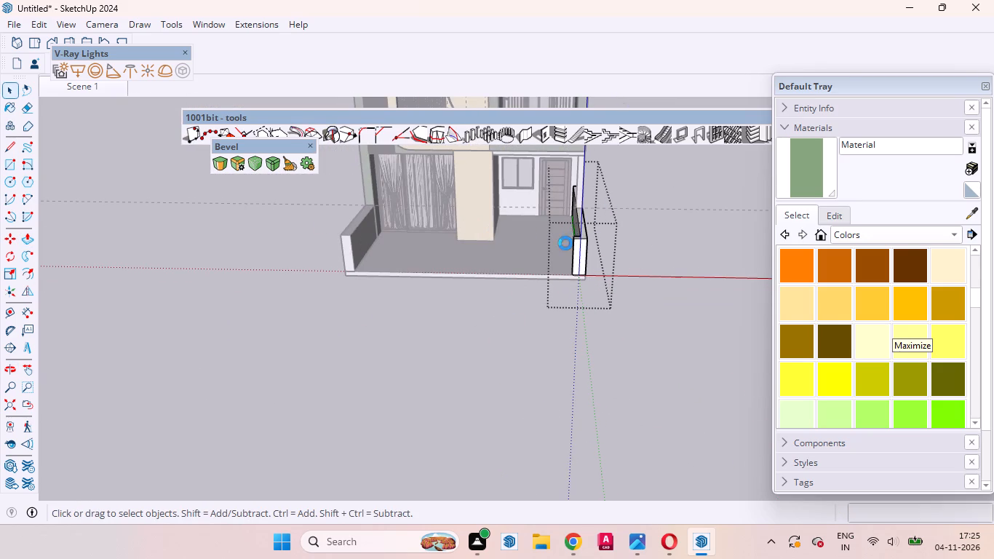
Open the low side wall on the curtain side of the porch for editing.
scroll(493, 370, down, 3)
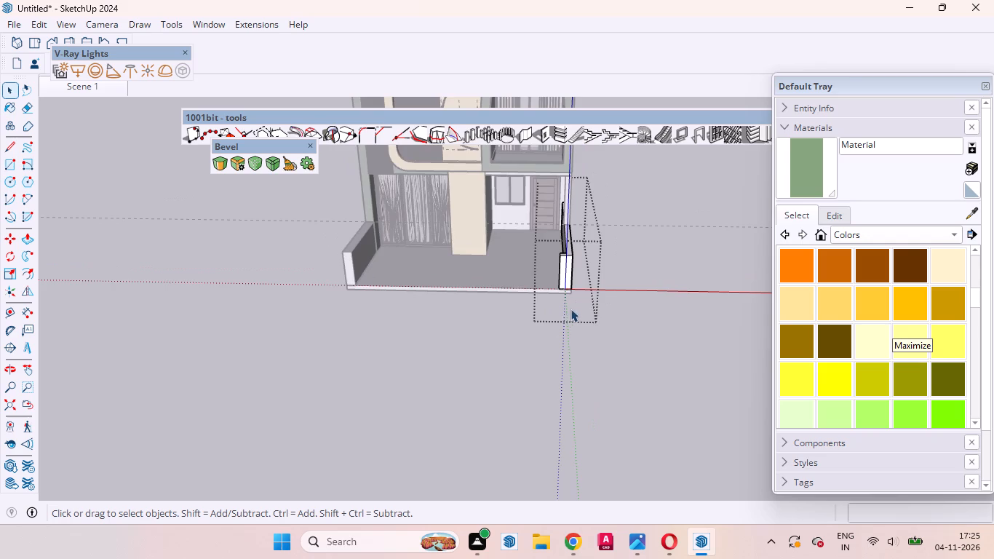
scroll(576, 296, up, 4)
middle_drag(441, 359, 610, 354)
scroll(531, 330, down, 4)
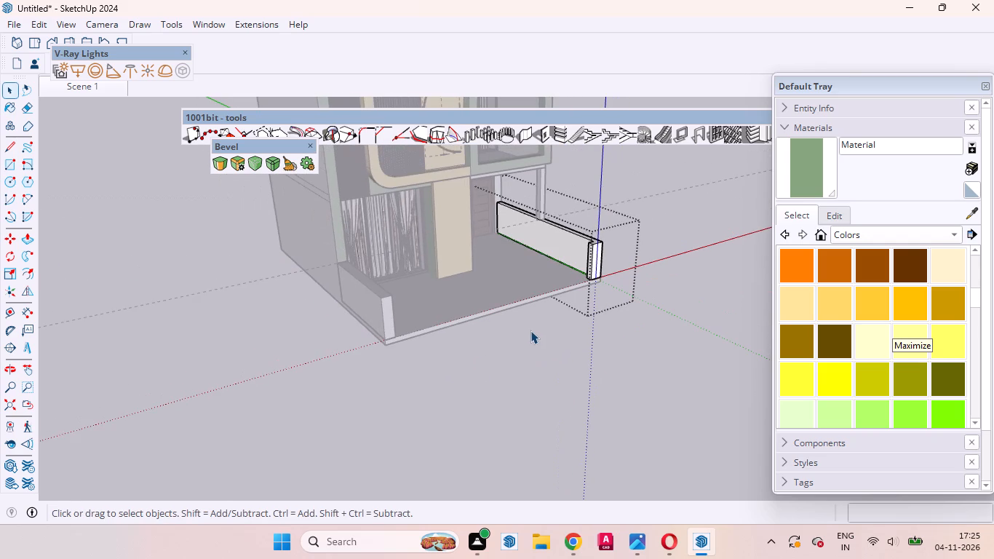
middle_drag(403, 301, 402, 349)
middle_drag(402, 349, 212, 405)
scroll(335, 291, up, 19)
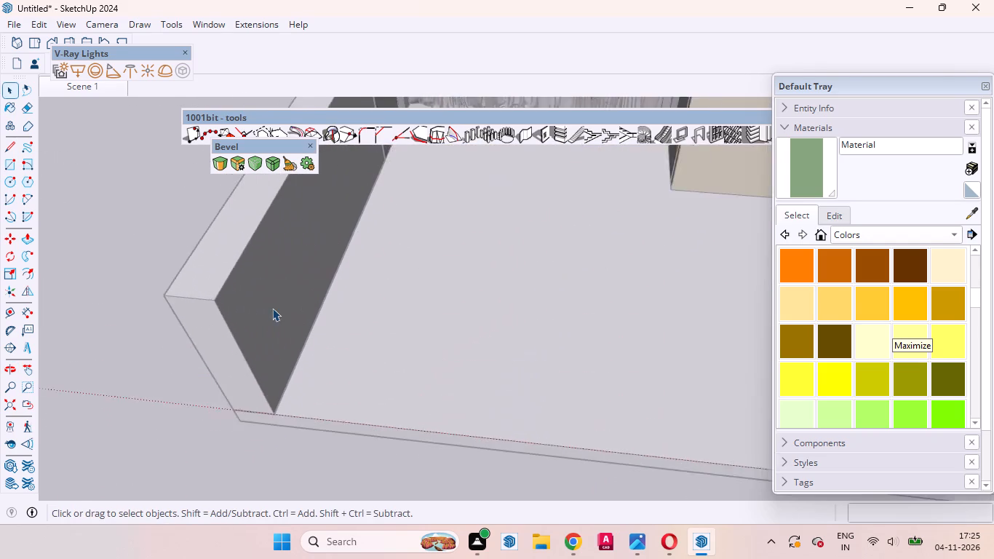
middle_drag(263, 320, 125, 276)
scroll(188, 203, up, 4)
double_click(202, 213)
click(229, 236)
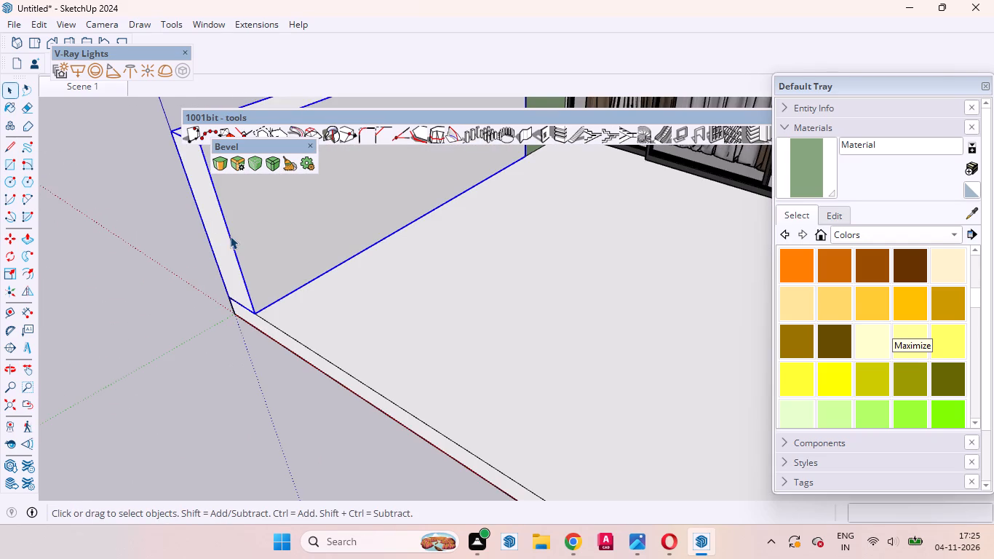
triple_click(224, 237)
Push/Pull the wall's front end face 8" back along the wall as a new starting face, dividing off the front end.
scroll(301, 303, down, 5)
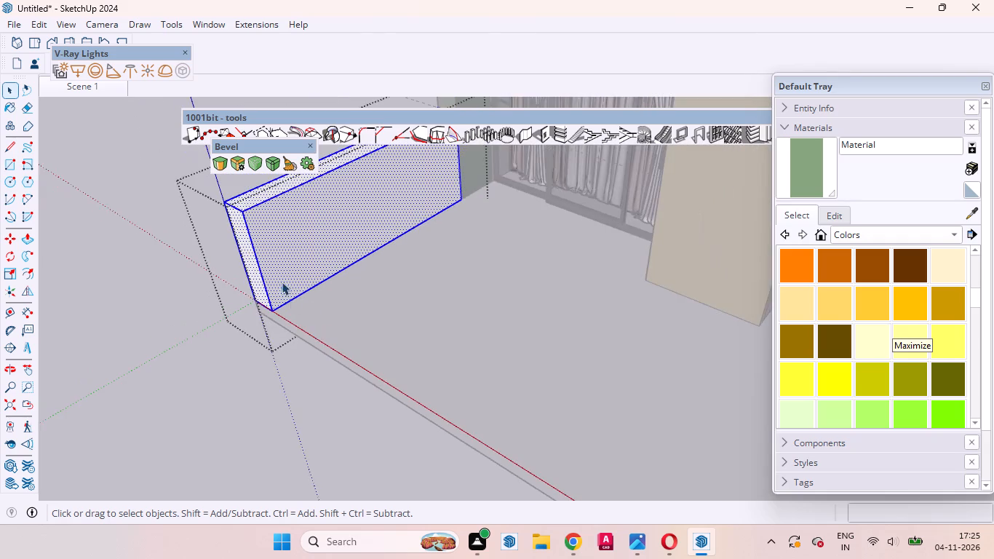
middle_drag(279, 280, 219, 247)
scroll(232, 231, up, 8)
middle_drag(287, 237, 329, 264)
scroll(329, 264, up, 1)
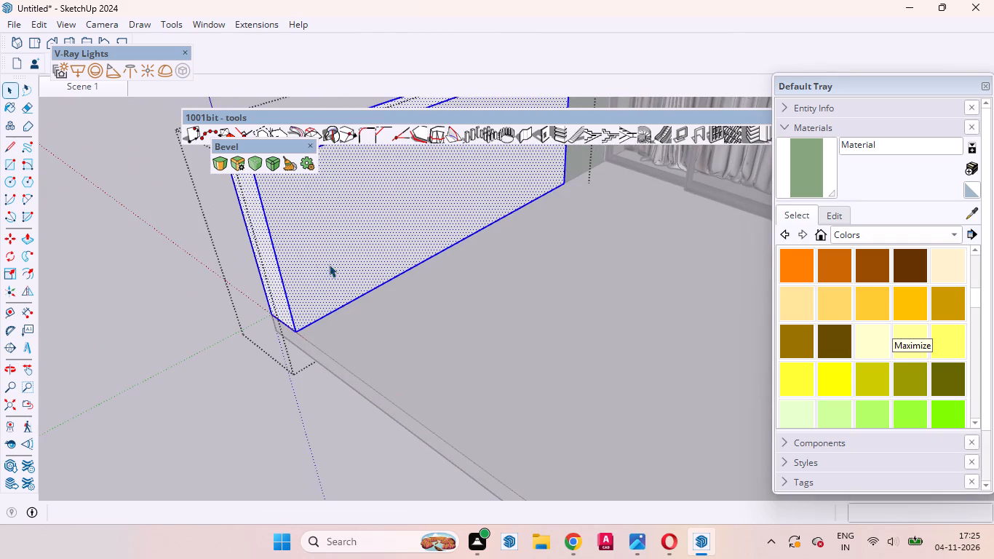
click(262, 245)
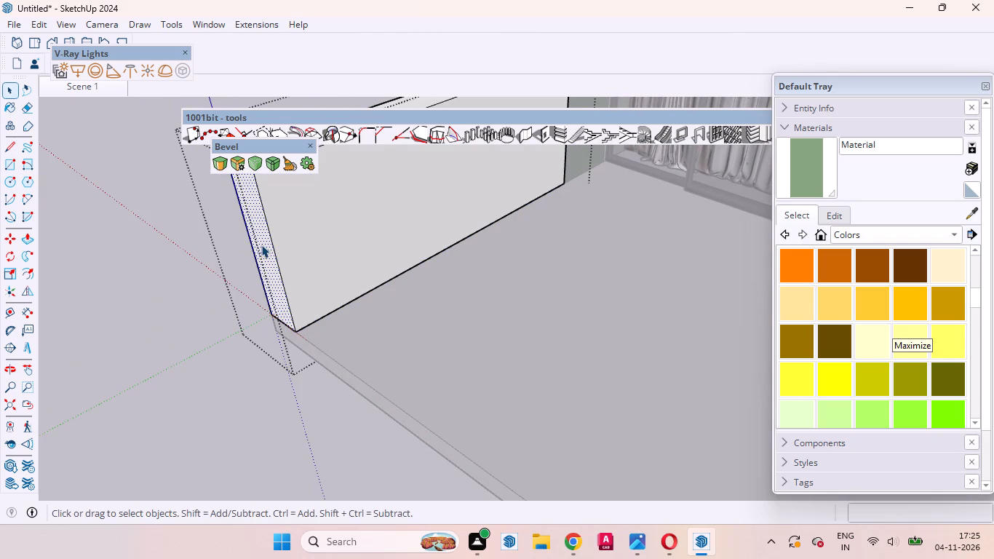
key(p)
click(261, 245)
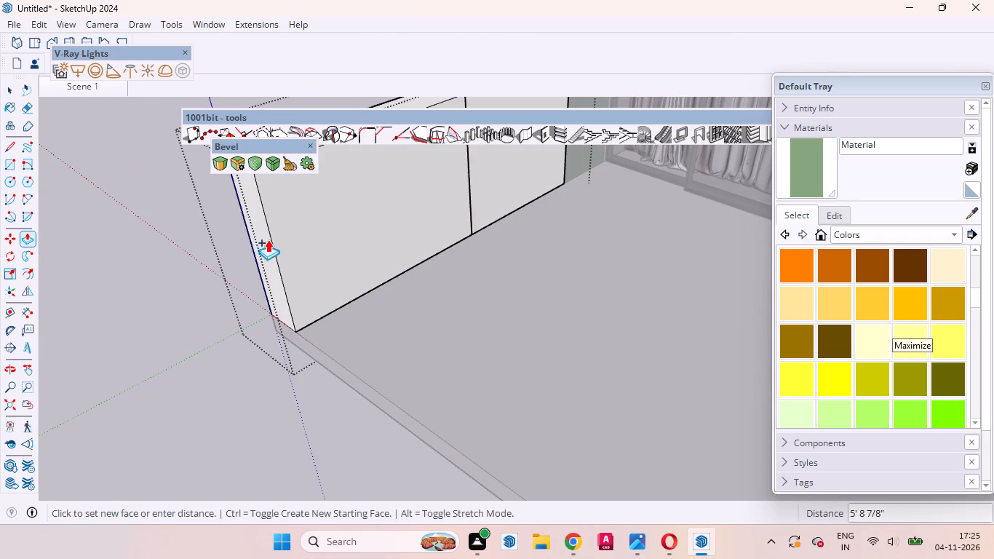
key(8)
key(Return)
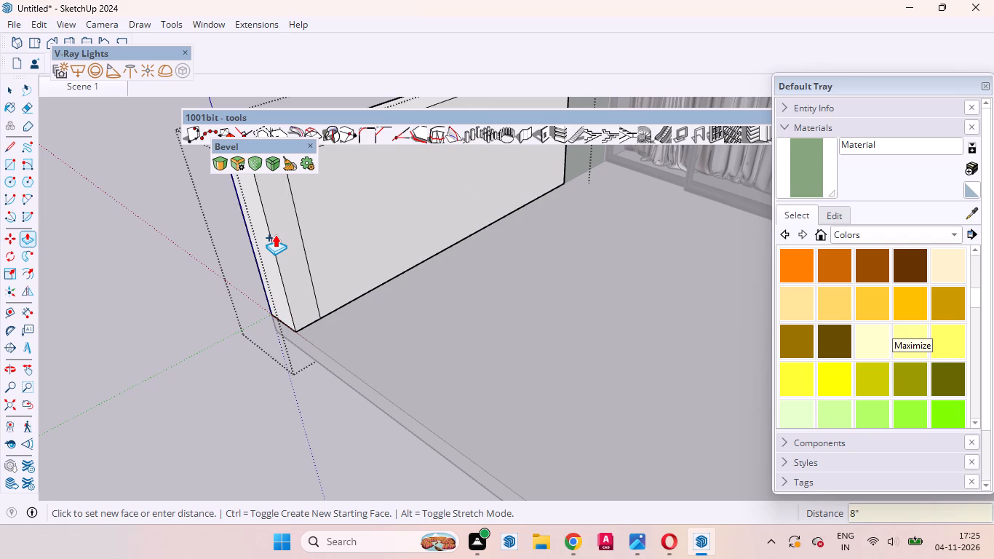
Push/Pull the 8" strip on the inner face about 13' 10" across the porch front, up to the yellow column's door-side edge.
click(286, 243)
scroll(318, 261, down, 10)
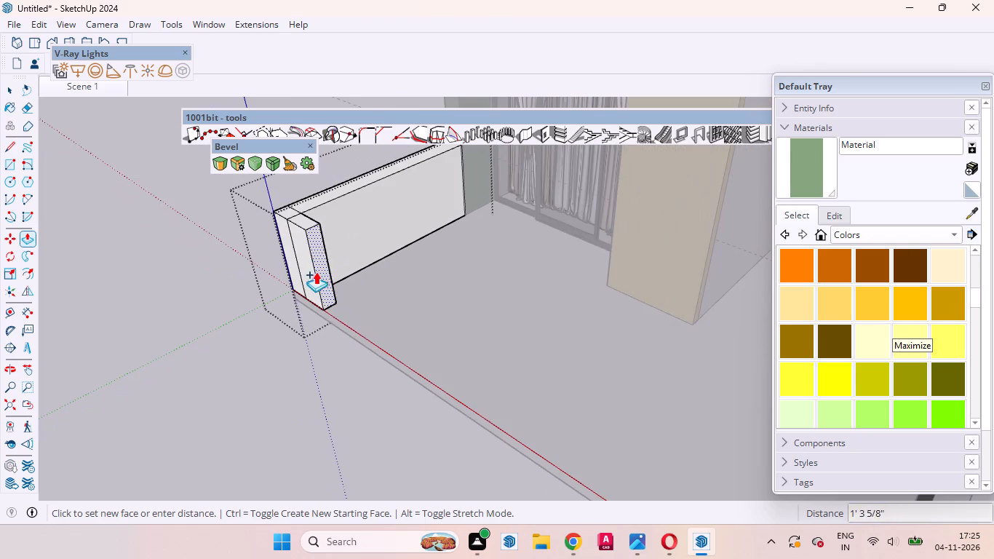
click(701, 269)
key(space)
click(321, 440)
Examine the new low front wall and the remaining porch opening from several sides.
middle_drag(306, 437, 538, 322)
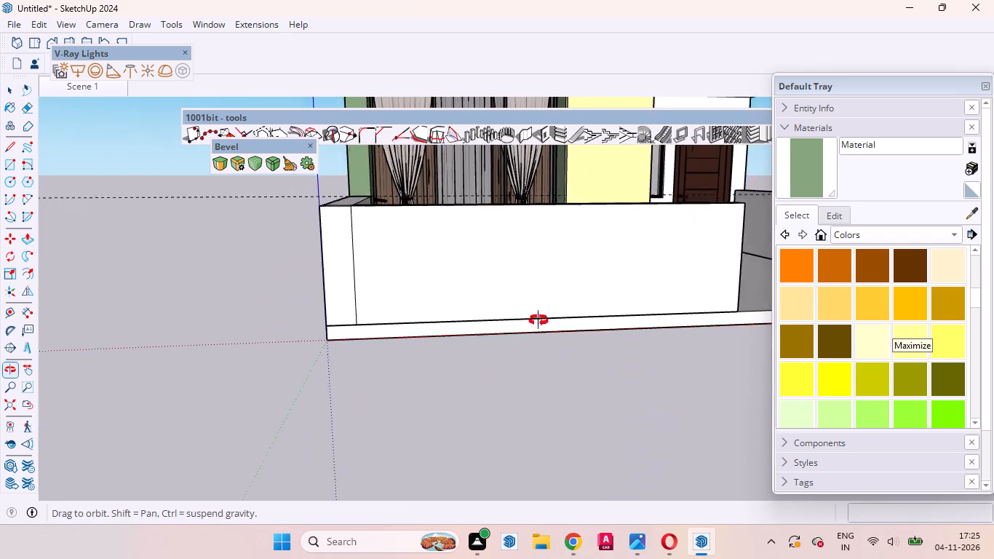
click(495, 267)
middle_drag(302, 332, 358, 457)
scroll(161, 342, down, 10)
scroll(156, 315, up, 1)
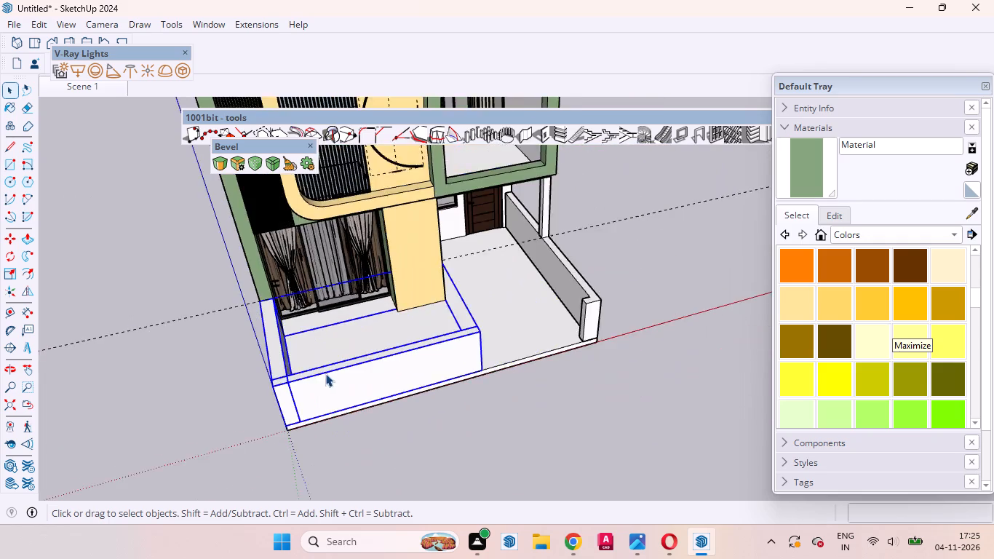
scroll(325, 373, up, 1)
middle_drag(326, 377, 277, 290)
click(423, 395)
middle_drag(497, 374, 477, 379)
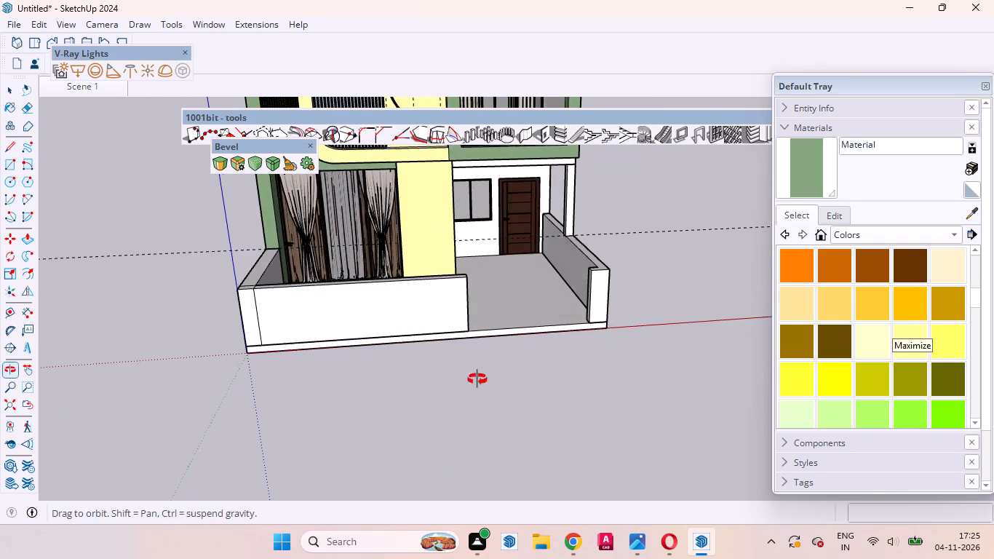
middle_drag(477, 379, 474, 380)
middle_drag(509, 370, 277, 437)
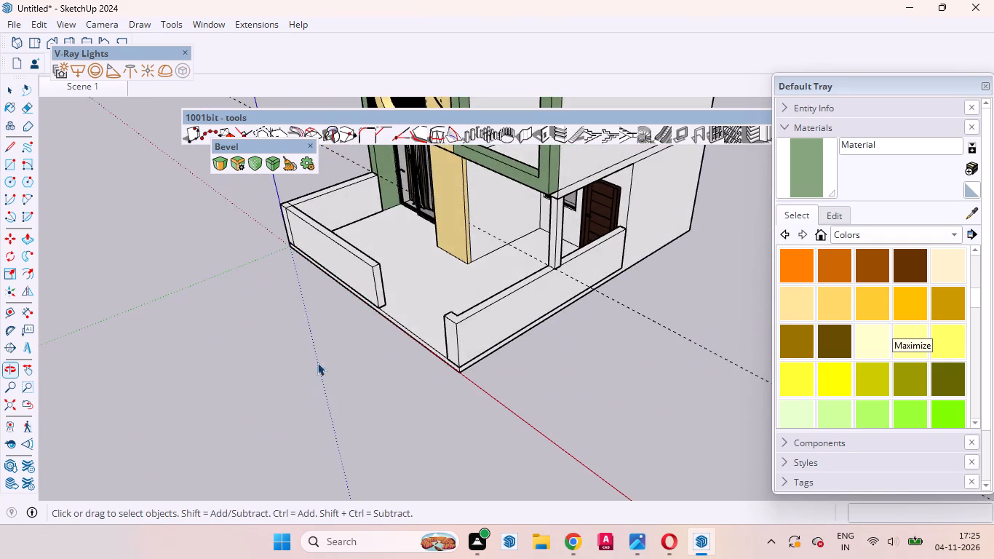
Shorten the low front wall by pushing its free end face 12" back from the porch opening.
scroll(360, 281, up, 12)
double_click(405, 263)
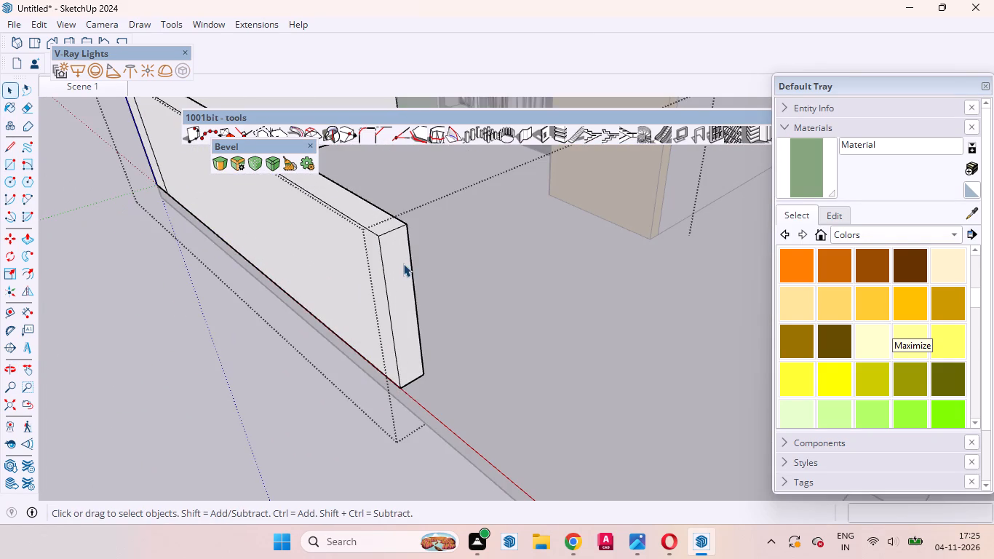
click(401, 268)
key(p)
click(401, 269)
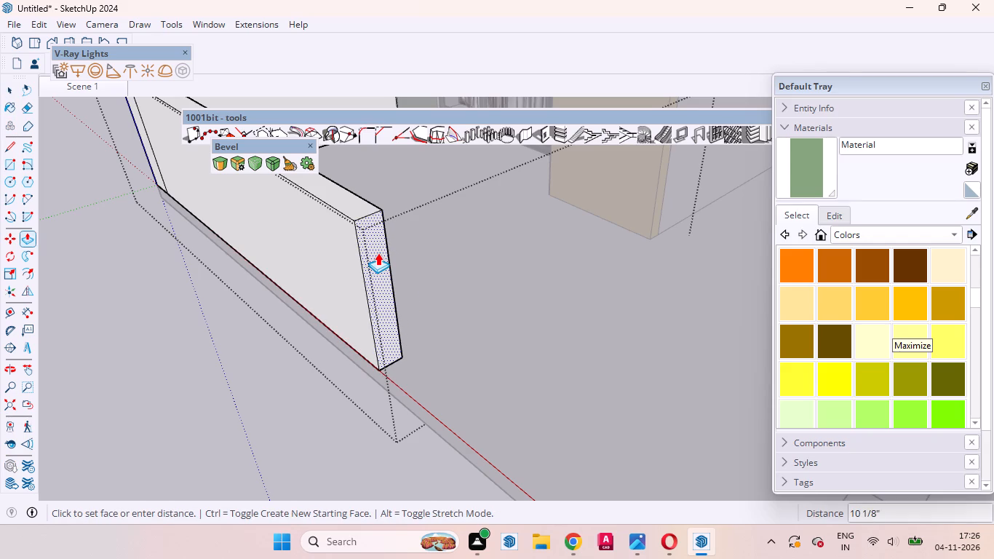
text(12)
key(Return)
key(space)
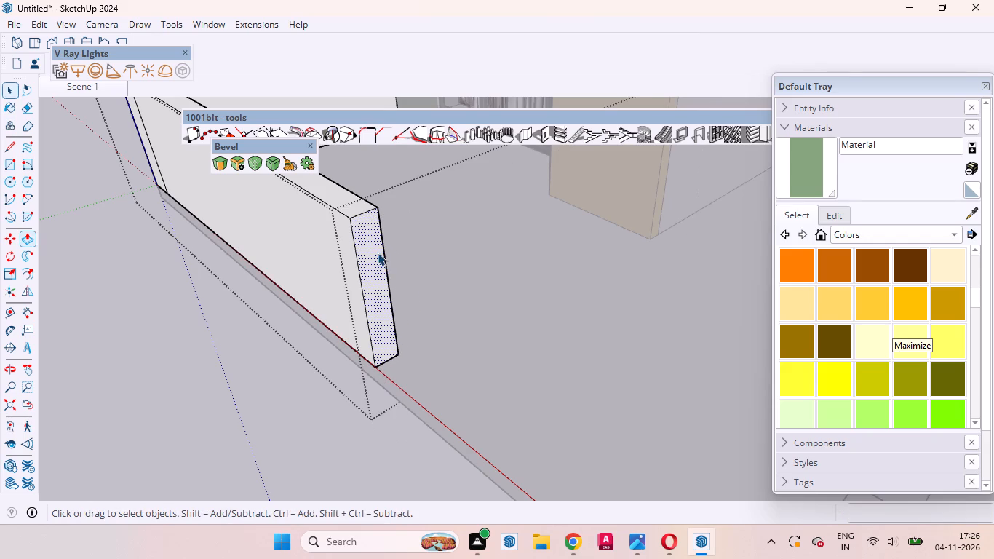
scroll(385, 259, down, 13)
middle_drag(373, 389, 621, 322)
click(586, 388)
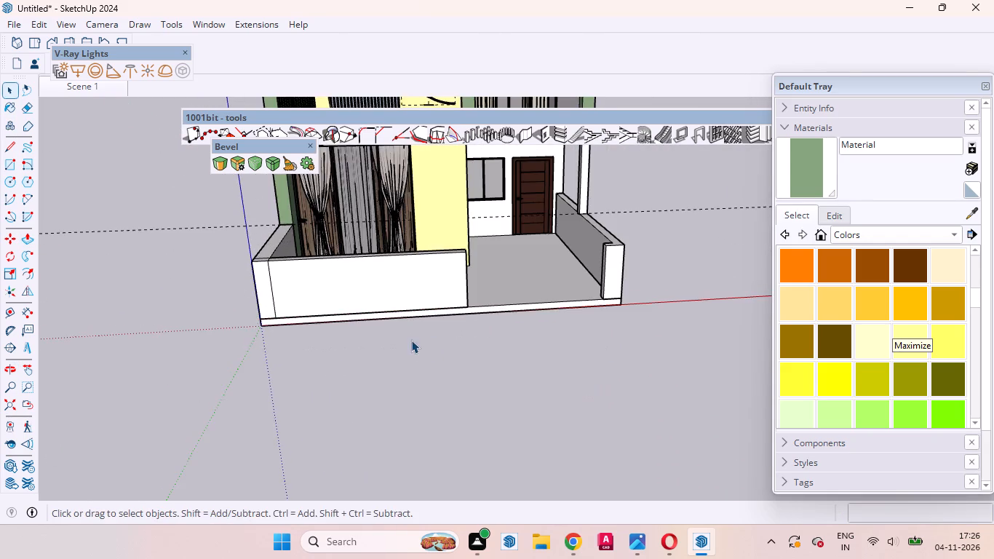
Examine the corner where the low front and side walls meet and the front wall's outer face.
middle_drag(411, 340, 566, 338)
scroll(421, 316, up, 9)
middle_drag(402, 342, 415, 448)
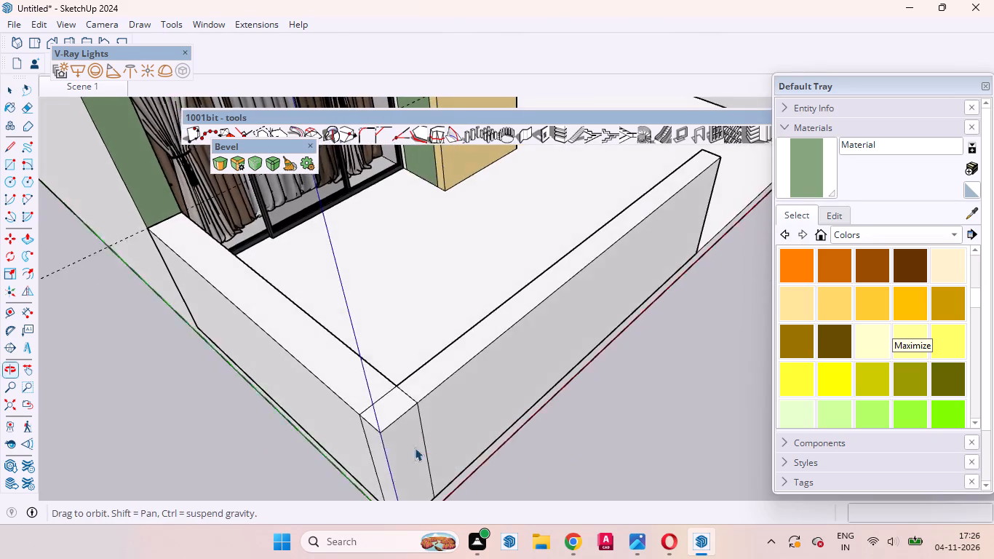
middle_drag(415, 448, 420, 452)
scroll(322, 344, down, 5)
middle_drag(416, 405, 279, 285)
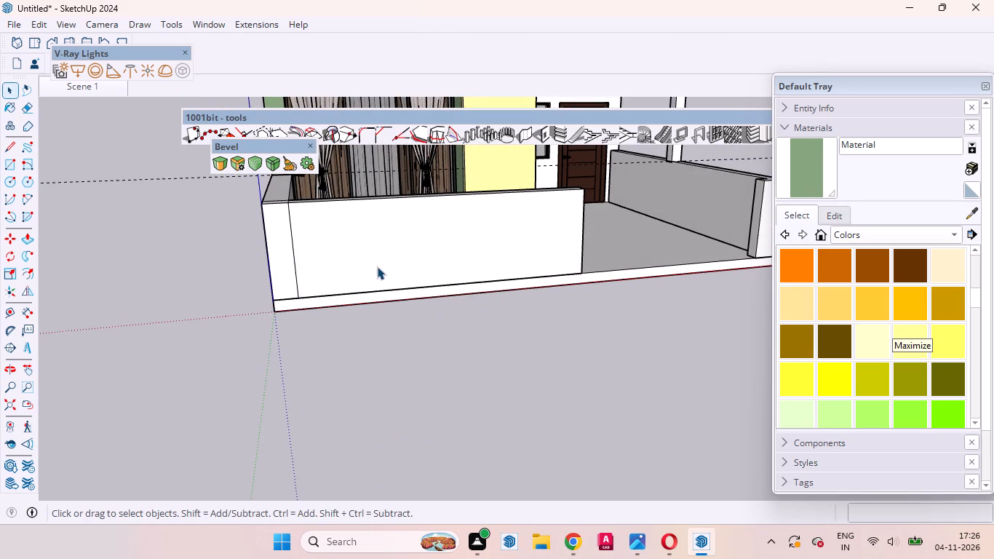
scroll(366, 231, up, 2)
scroll(378, 269, down, 3)
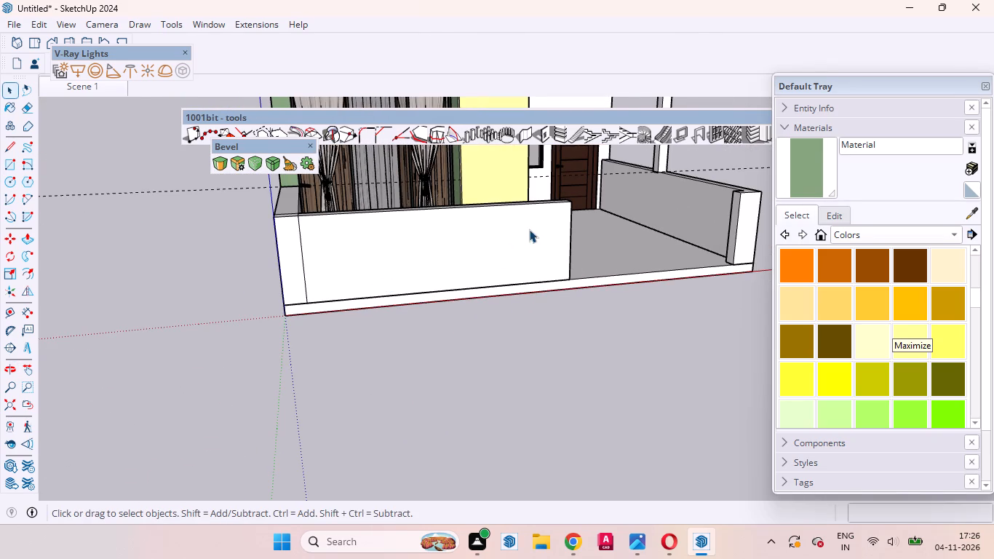
Copy the upright edge at the front wall's free end 8" back along its outer face.
middle_drag(525, 231, 501, 235)
scroll(511, 199, up, 4)
double_click(539, 250)
double_click(522, 276)
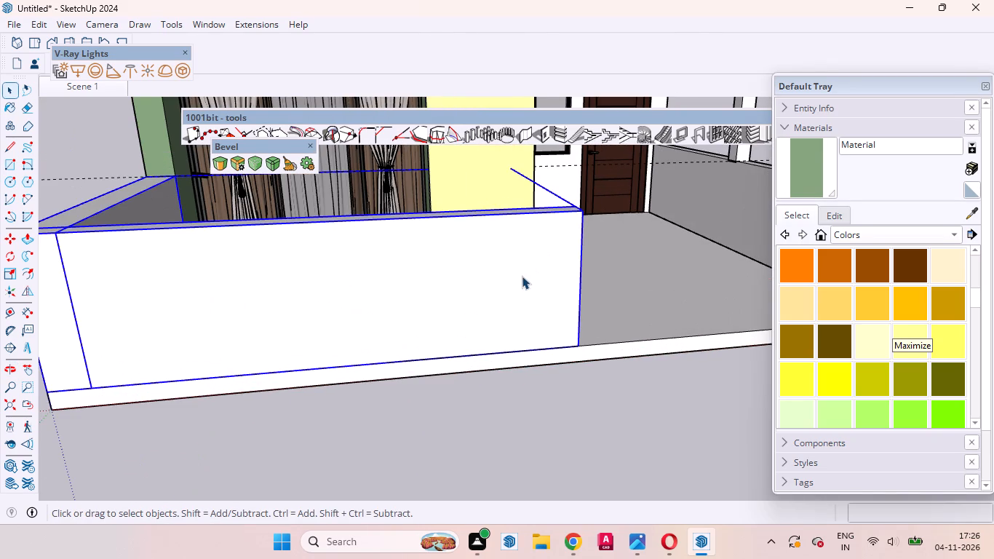
click(514, 286)
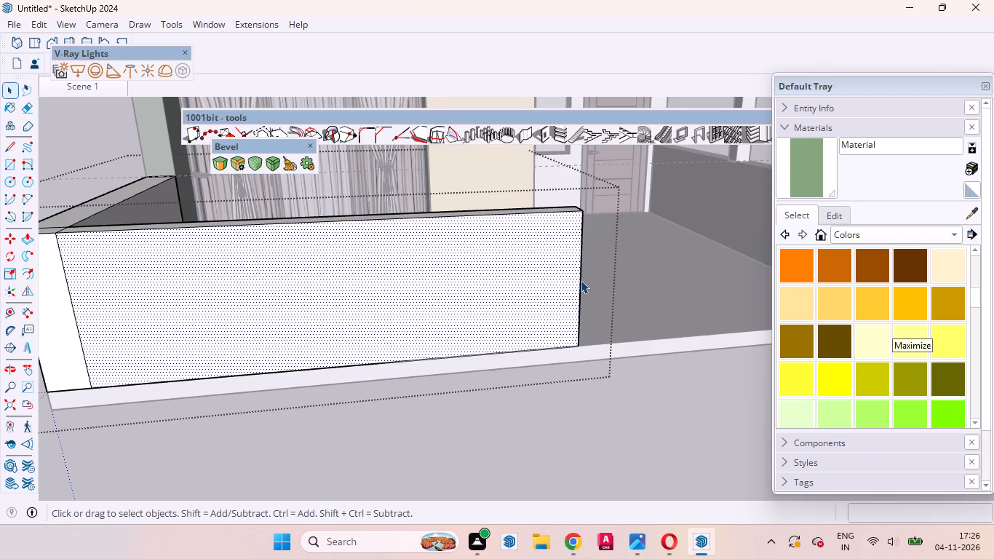
scroll(579, 275, up, 2)
click(579, 275)
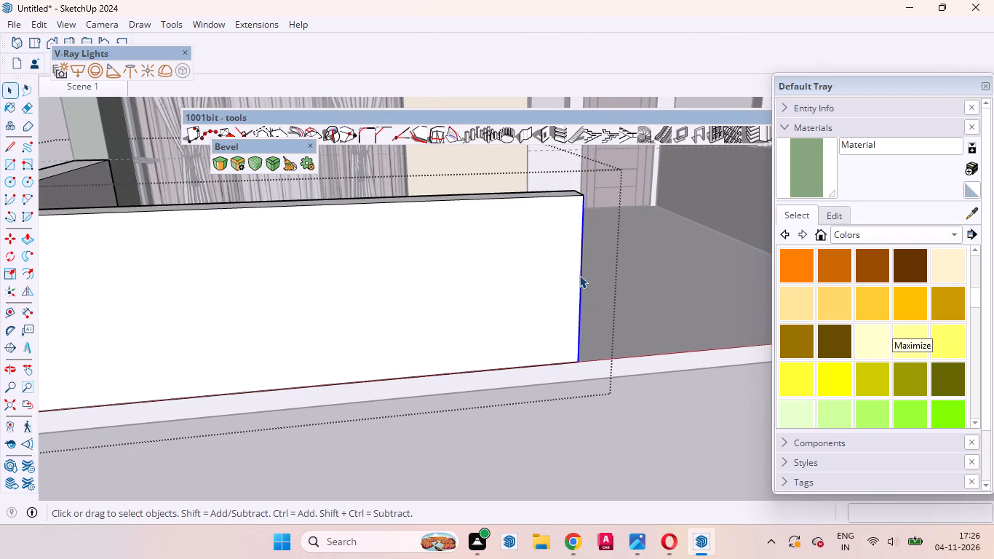
key(m)
click(579, 275)
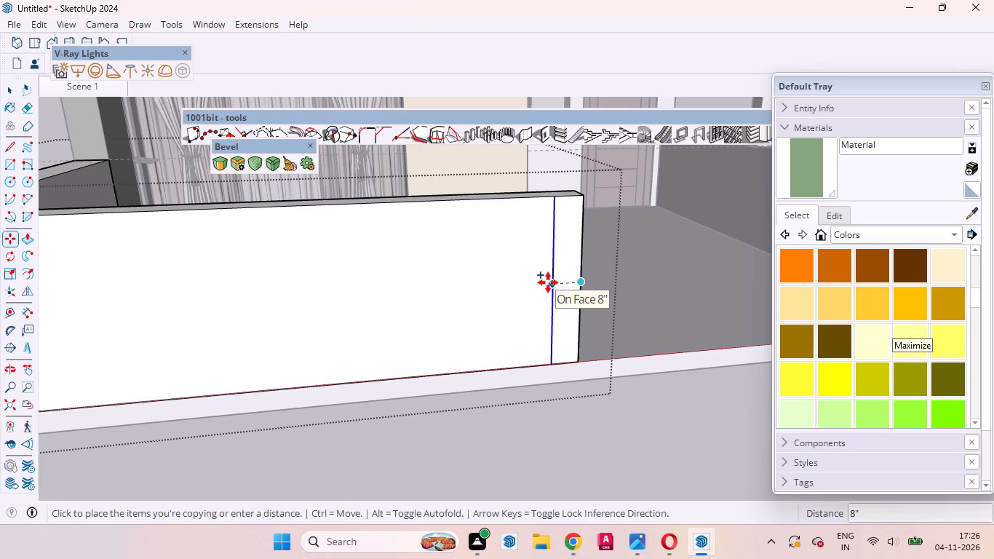
click(548, 282)
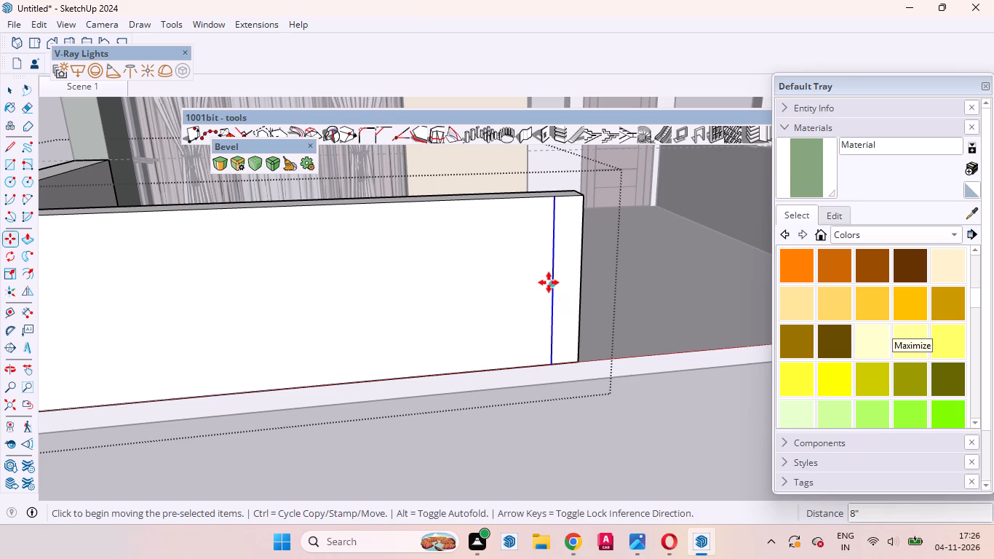
Copy the new upright edge 6" farther along the front wall's outer face, and copy the resulting edge another 8".
click(552, 279)
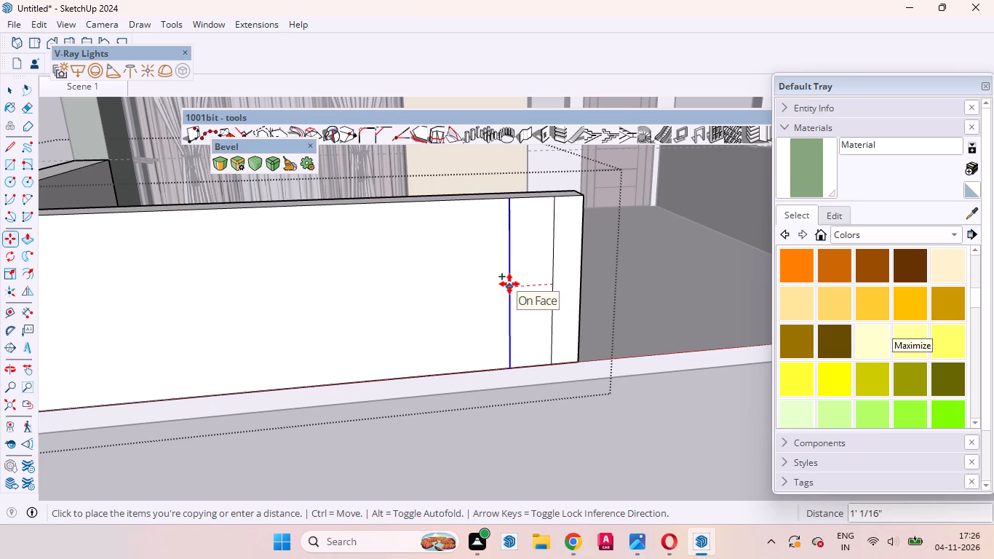
key(6)
key(Return)
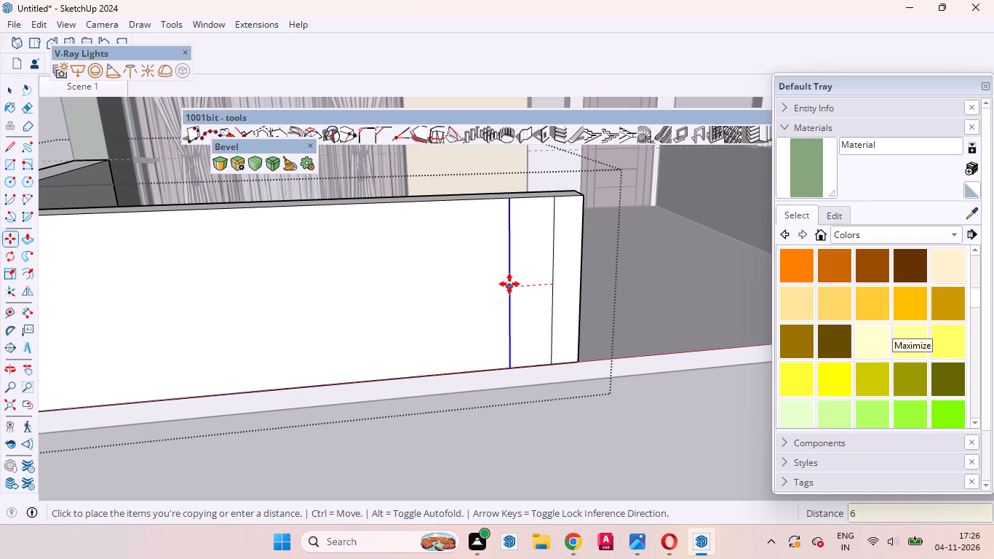
click(533, 284)
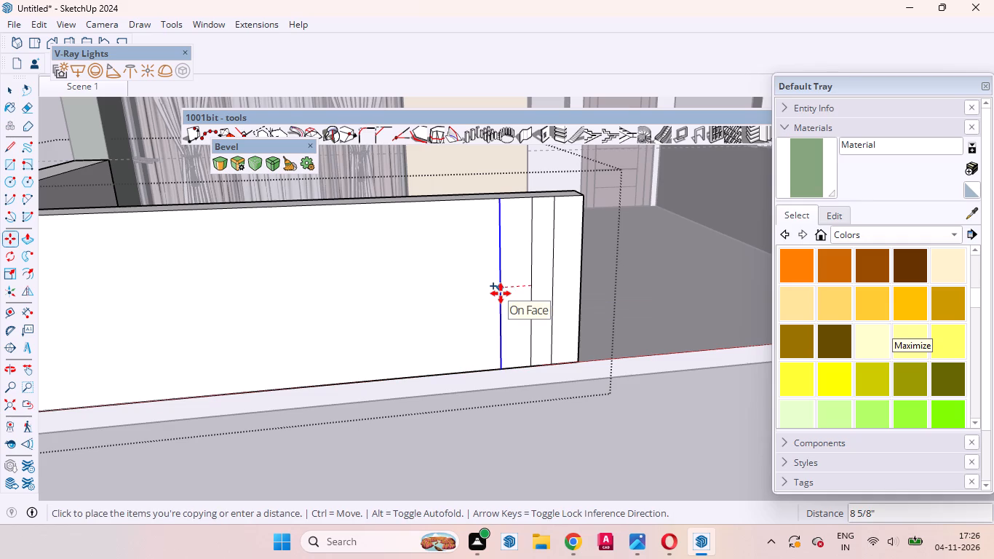
key(8)
key(Return)
key(space)
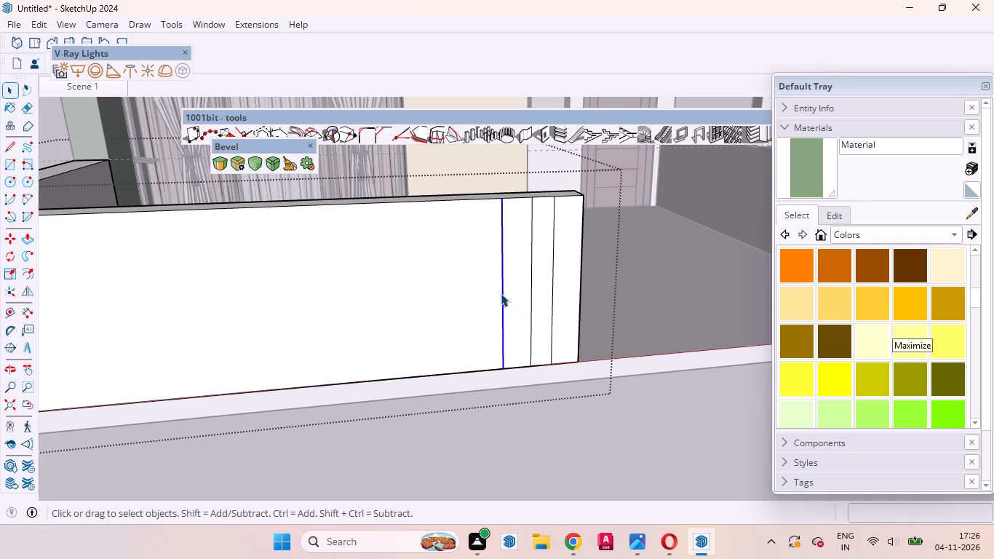
key(space)
Copy the bottom edge of the 6" strip on the front wall's outer face upward by about 4".
click(536, 278)
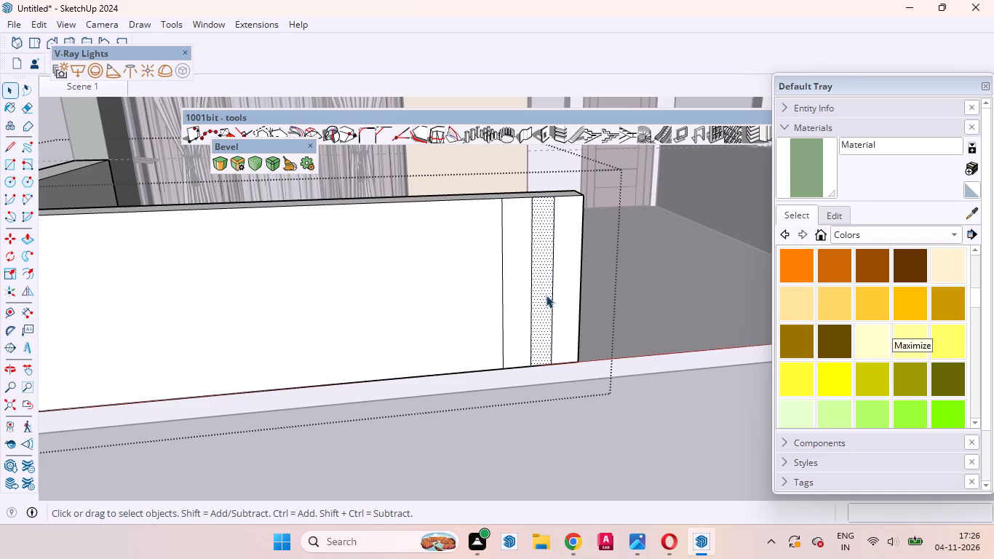
middle_drag(544, 299, 578, 341)
scroll(567, 357, up, 7)
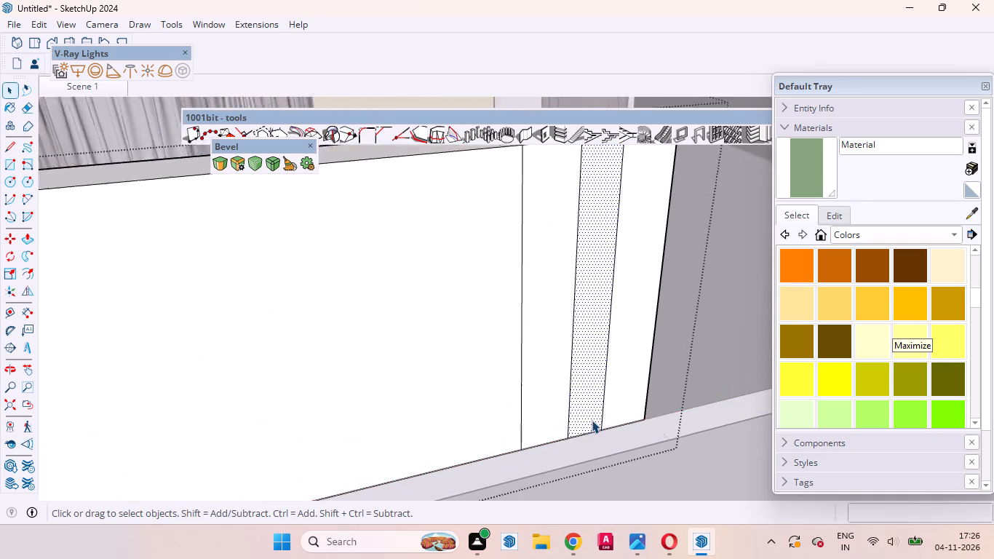
scroll(592, 420, up, 1)
click(587, 436)
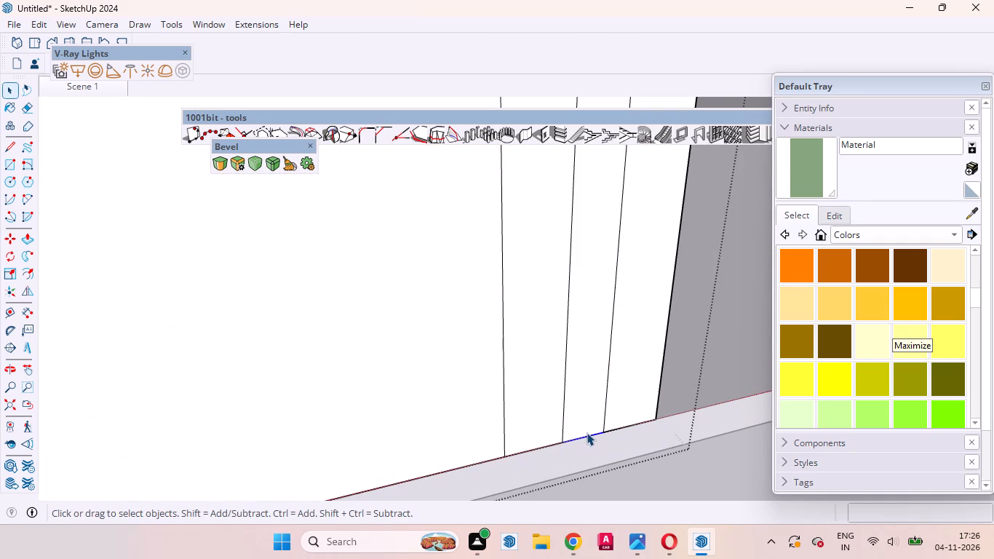
key(m)
click(587, 432)
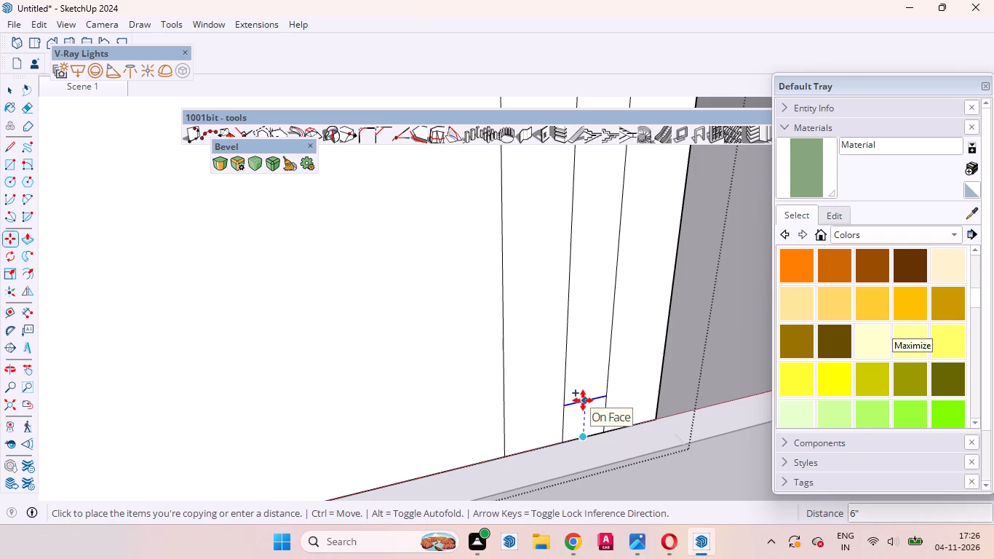
middle_drag(581, 408, 512, 342)
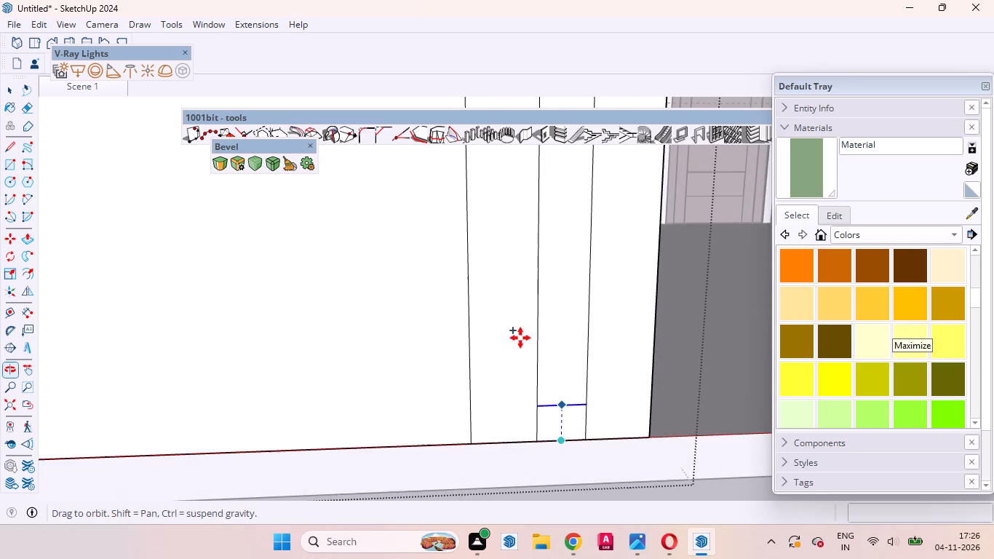
click(563, 410)
key(space)
Erase the two short upright edges below the copied line so the strip stops short of the wall's base.
click(559, 373)
middle_drag(554, 406, 565, 421)
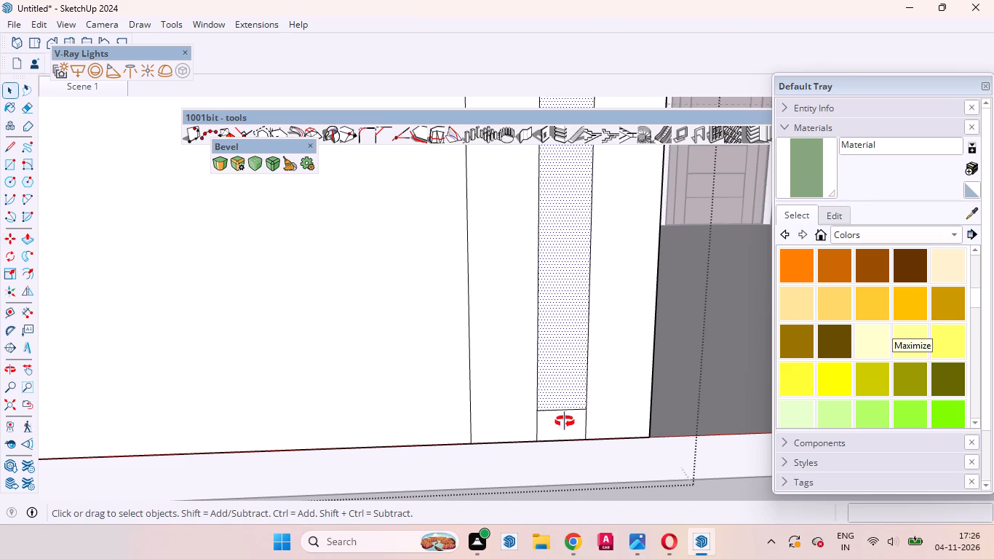
middle_drag(565, 421, 718, 528)
scroll(599, 408, up, 6)
scroll(578, 390, down, 1)
scroll(578, 390, up, 2)
middle_drag(588, 387, 539, 378)
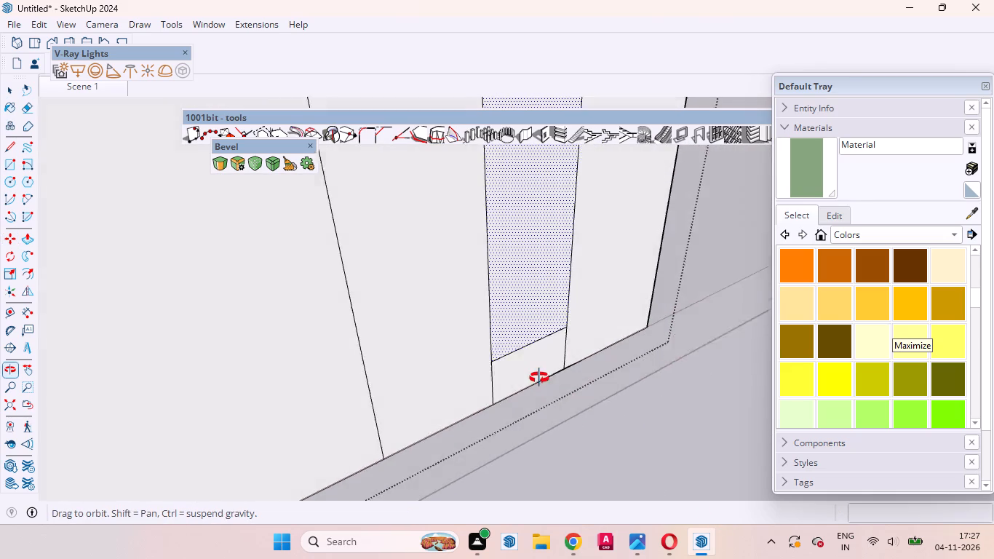
middle_drag(539, 378, 539, 376)
scroll(543, 355, up, 4)
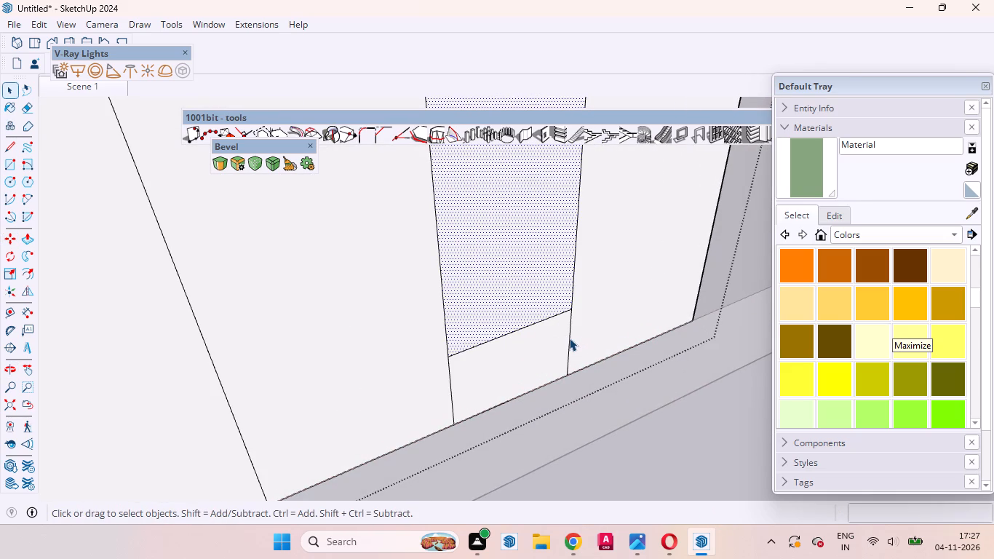
click(569, 338)
right_click(570, 338)
click(599, 106)
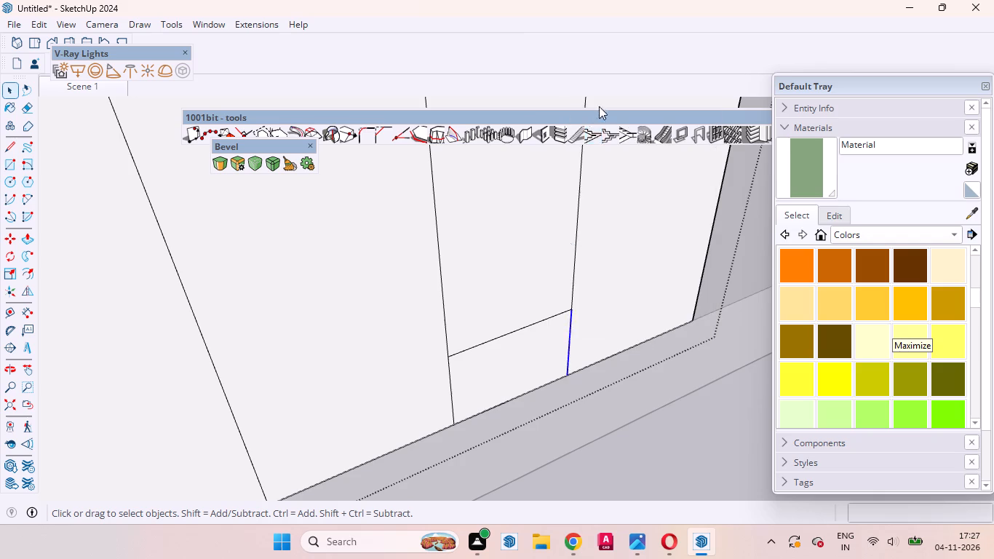
click(450, 381)
right_click(450, 382)
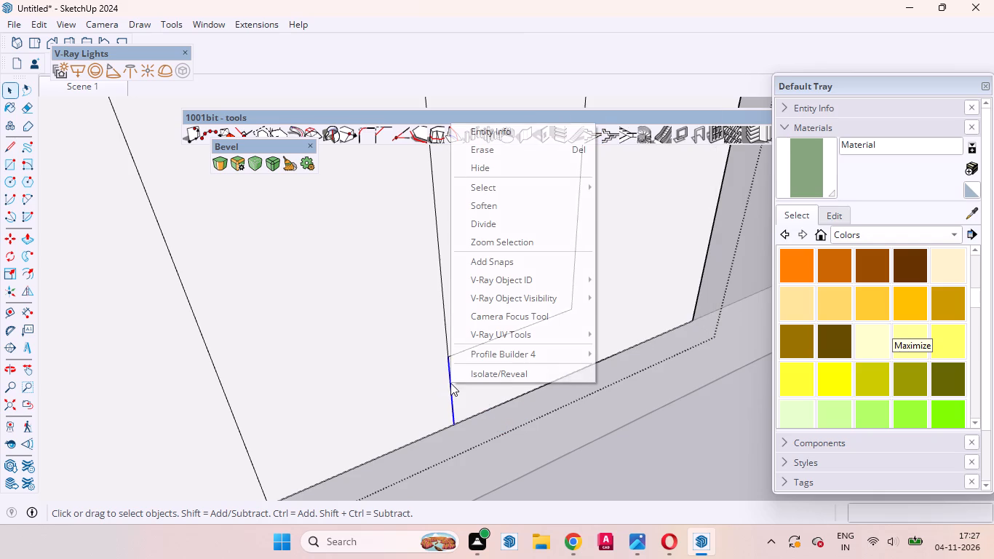
click(486, 148)
Push the narrow strip face 2" into the front wall to form a vertical groove near its free end.
scroll(464, 365, down, 16)
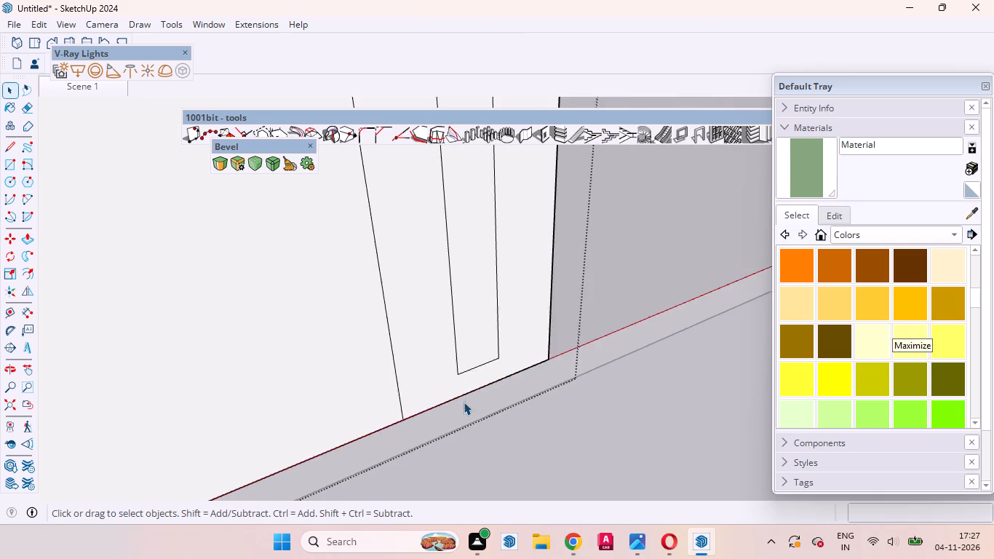
scroll(464, 402, down, 12)
scroll(482, 282, up, 9)
click(475, 312)
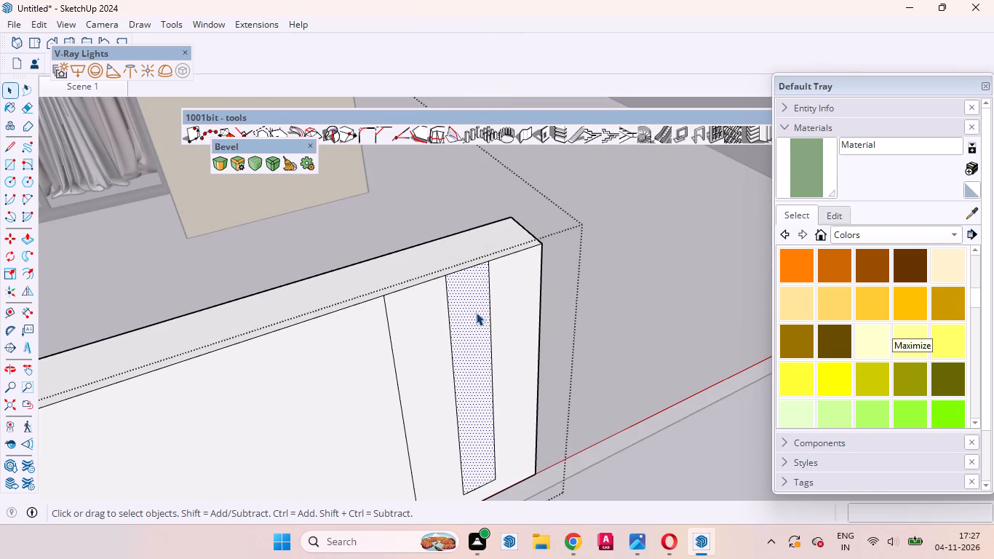
key(p)
drag(476, 313, 469, 310)
key(2)
key(Return)
key(space)
Copy the upright edge near the wall corner about 1' 2 7/16" along the front wall's outer face.
scroll(469, 317, down, 9)
scroll(496, 325, up, 1)
scroll(512, 344, down, 1)
middle_drag(453, 344, 395, 257)
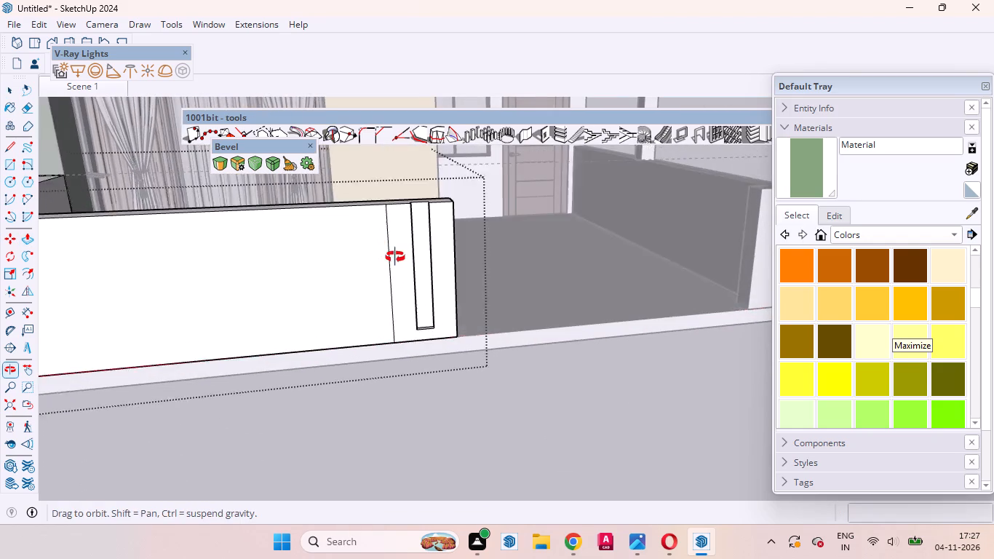
middle_drag(395, 257, 392, 255)
scroll(375, 282, down, 3)
middle_drag(338, 322, 403, 368)
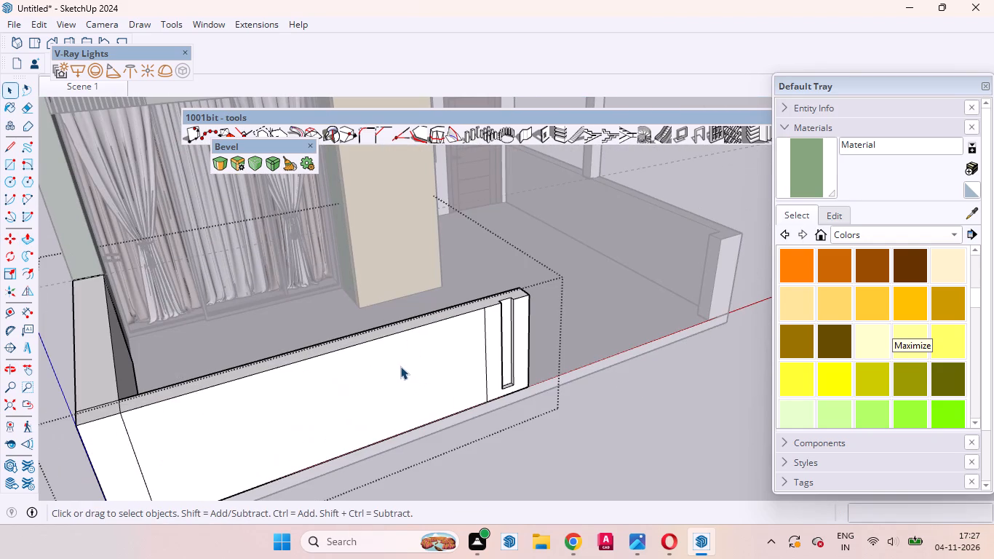
scroll(405, 352, up, 3)
click(399, 371)
scroll(513, 306, down, 8)
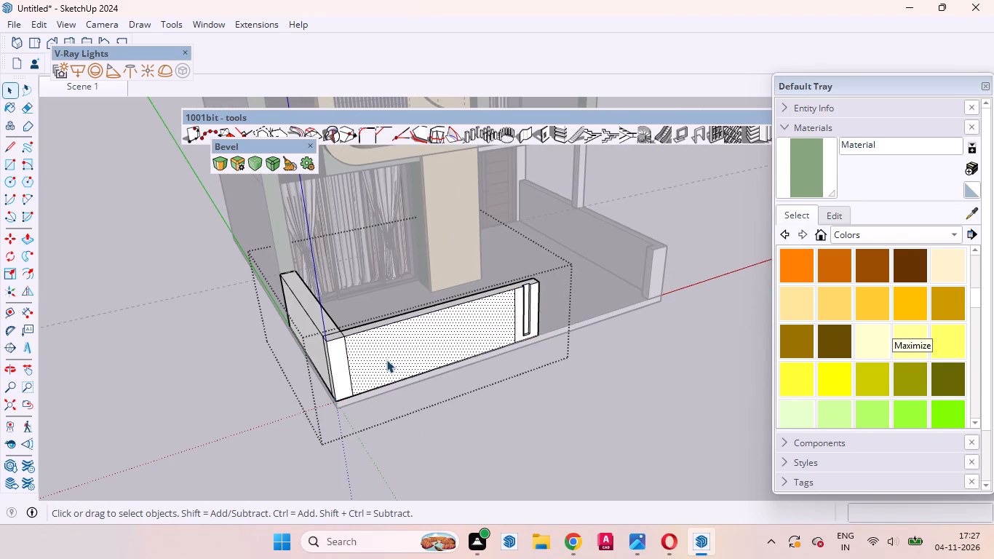
middle_drag(400, 361, 325, 351)
scroll(316, 312, up, 7)
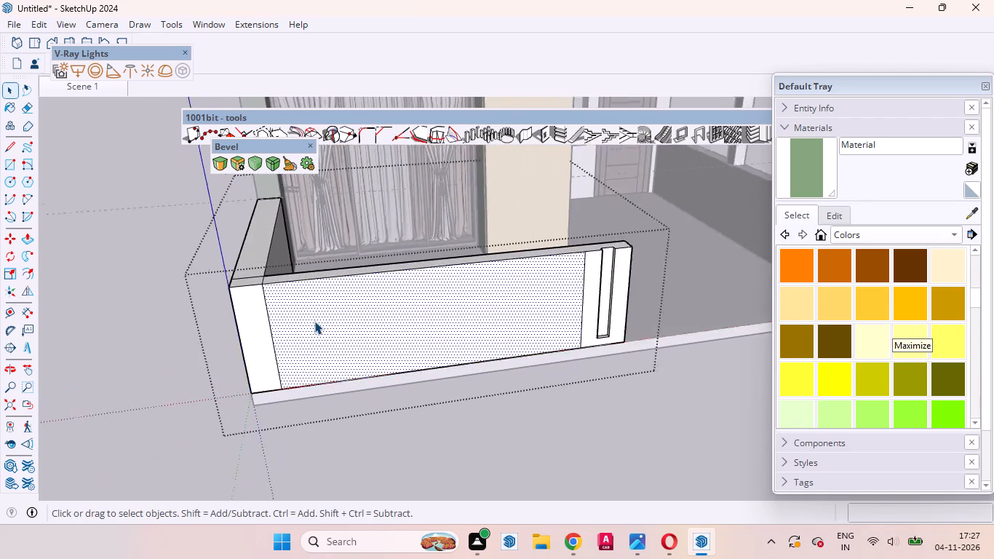
click(267, 325)
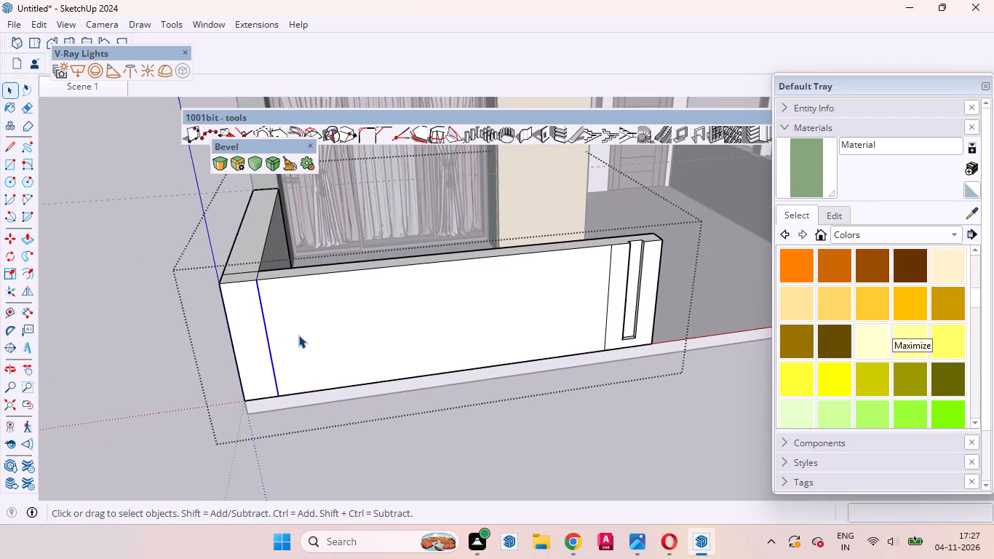
key(m)
click(298, 335)
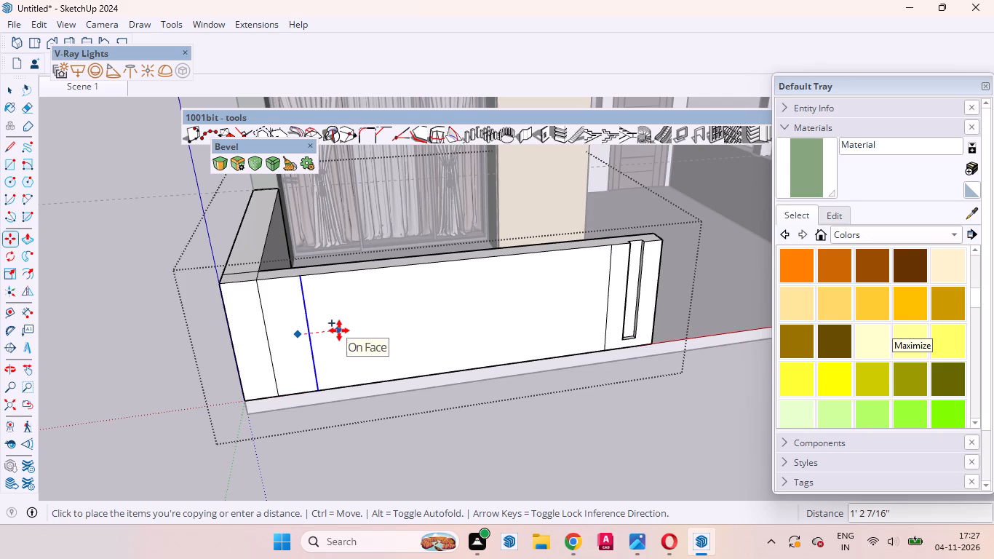
click(339, 330)
key(space)
Recess the large face between the copied edge and the grooved end by the same 2" depth.
click(406, 332)
middle_drag(407, 334, 440, 360)
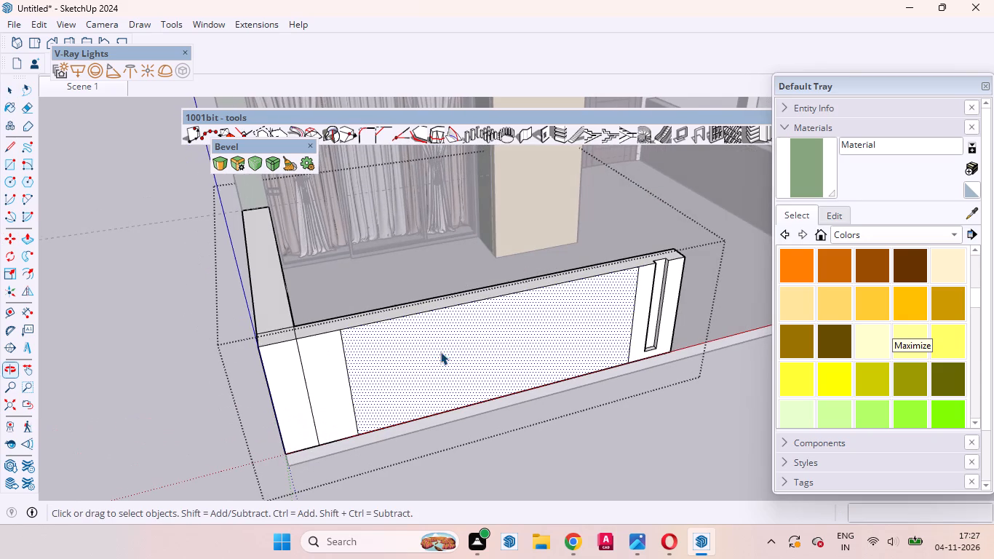
key(p)
double_click(437, 343)
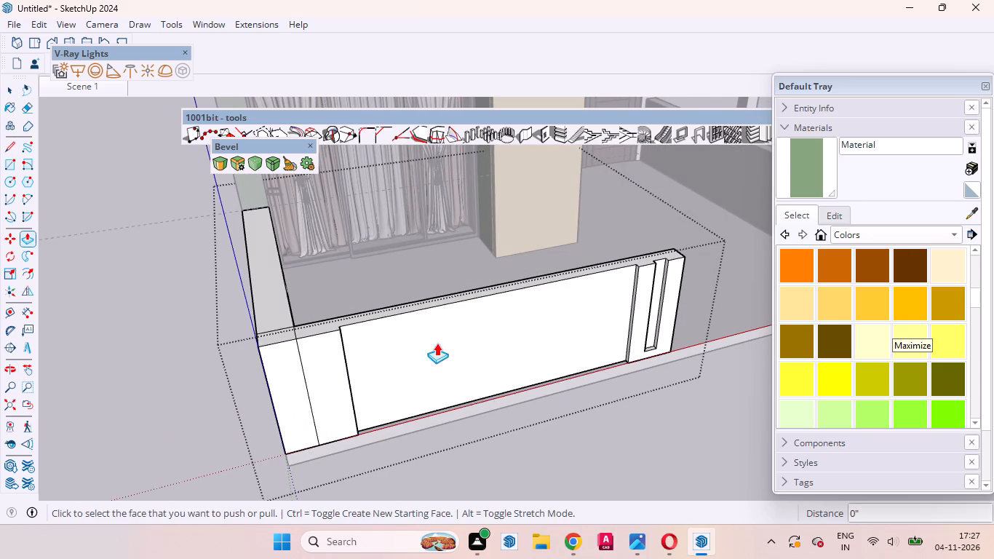
key(space)
Leave the wall group and examine the recessed front wall against the whole house facade.
scroll(576, 451, down, 4)
middle_drag(576, 454, 437, 280)
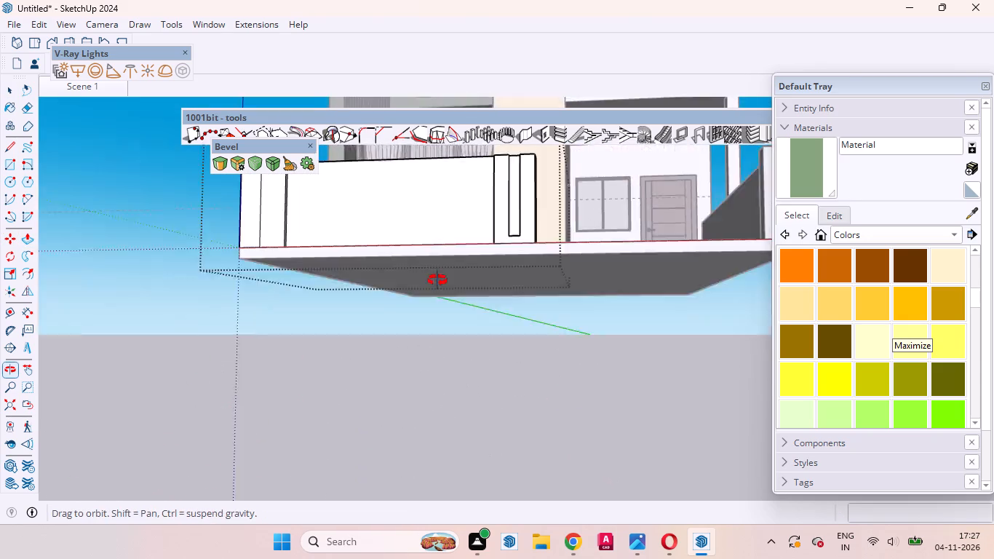
middle_drag(437, 280, 437, 279)
click(457, 334)
scroll(461, 373, down, 9)
scroll(475, 395, up, 2)
scroll(477, 398, down, 1)
middle_drag(445, 324, 496, 432)
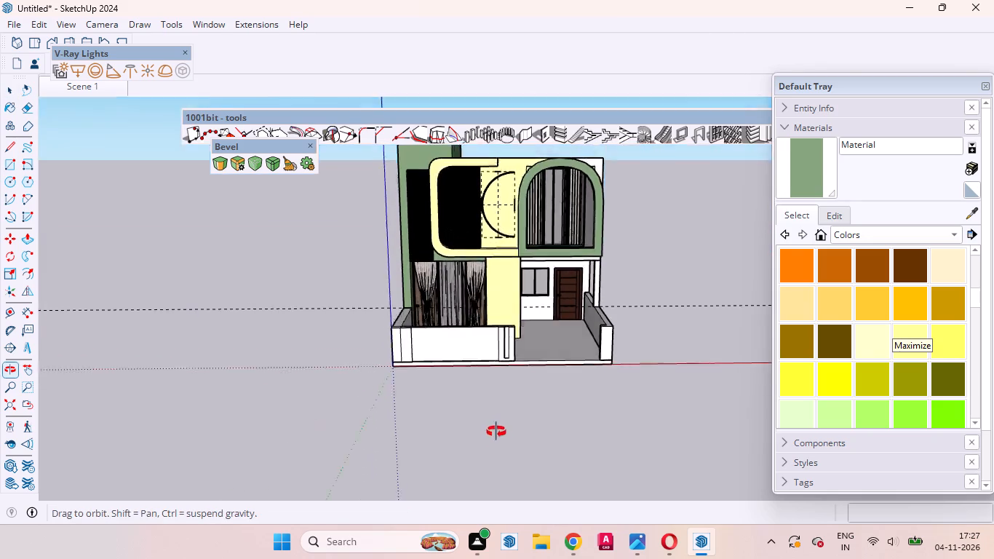
middle_drag(496, 432, 498, 437)
scroll(492, 345, up, 14)
middle_drag(518, 335, 558, 467)
scroll(558, 445, up, 1)
scroll(497, 328, down, 2)
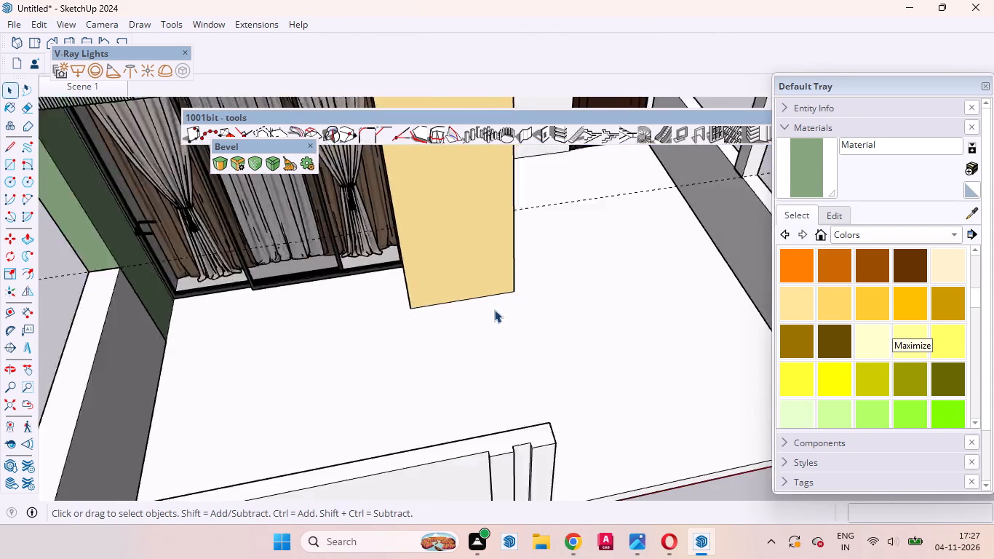
scroll(494, 309, down, 6)
middle_drag(561, 414, 477, 346)
scroll(467, 362, up, 4)
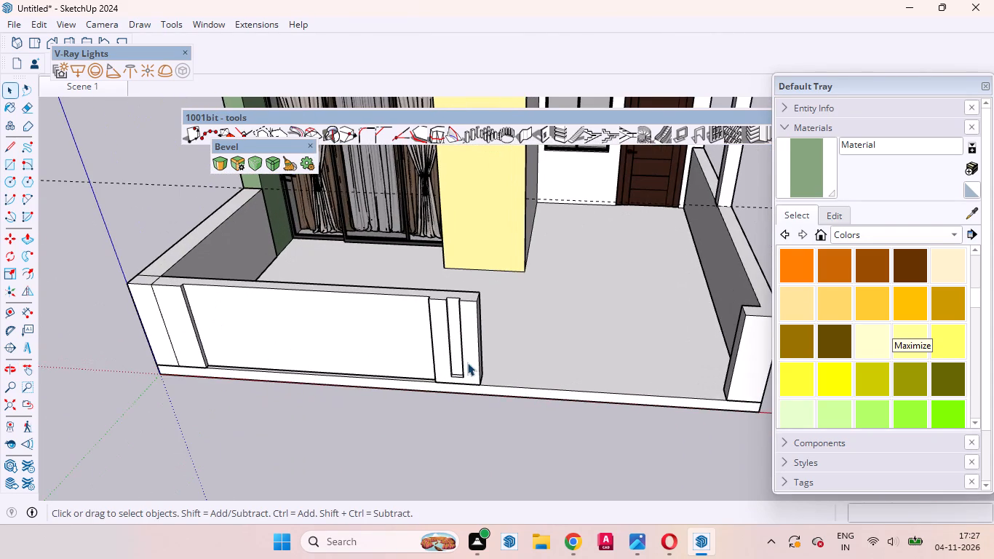
scroll(468, 372, up, 4)
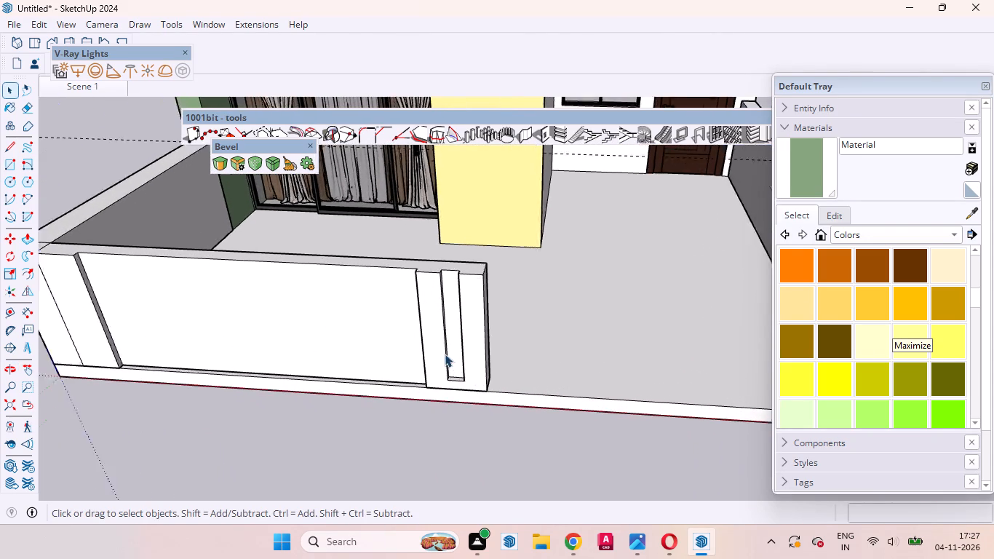
scroll(445, 354, up, 4)
middle_drag(461, 362, 488, 445)
scroll(488, 443, up, 4)
scroll(479, 325, down, 5)
scroll(477, 288, up, 1)
scroll(477, 288, down, 3)
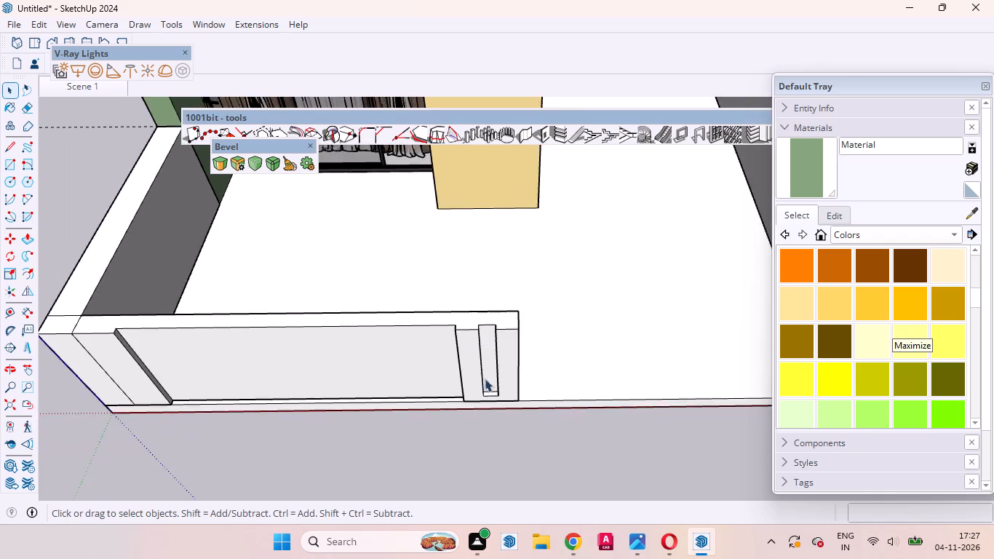
Open the wall group and draw a V-Ray Rectangle Light covering the groove's side face nearest the wall's free end.
middle_drag(490, 380, 624, 416)
scroll(601, 363, up, 9)
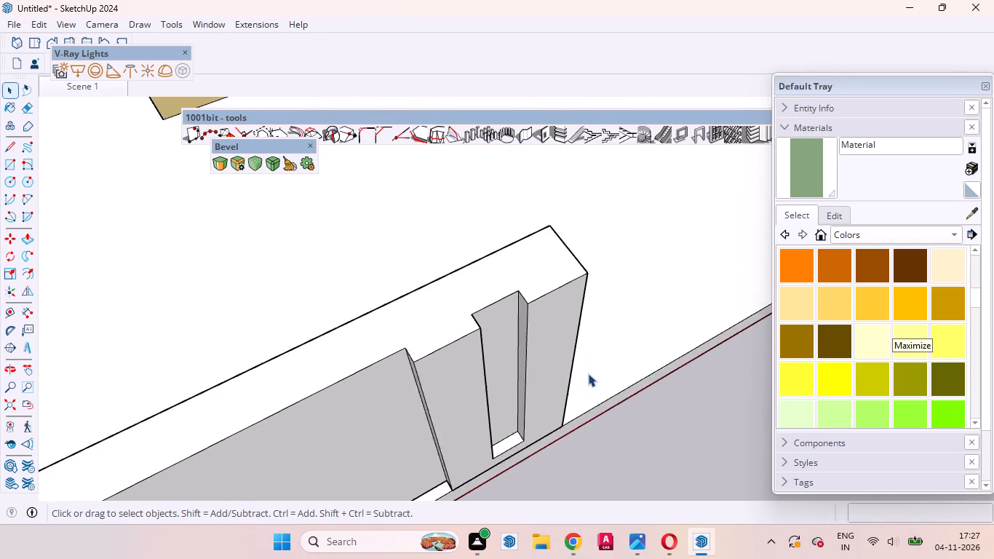
scroll(548, 362, up, 5)
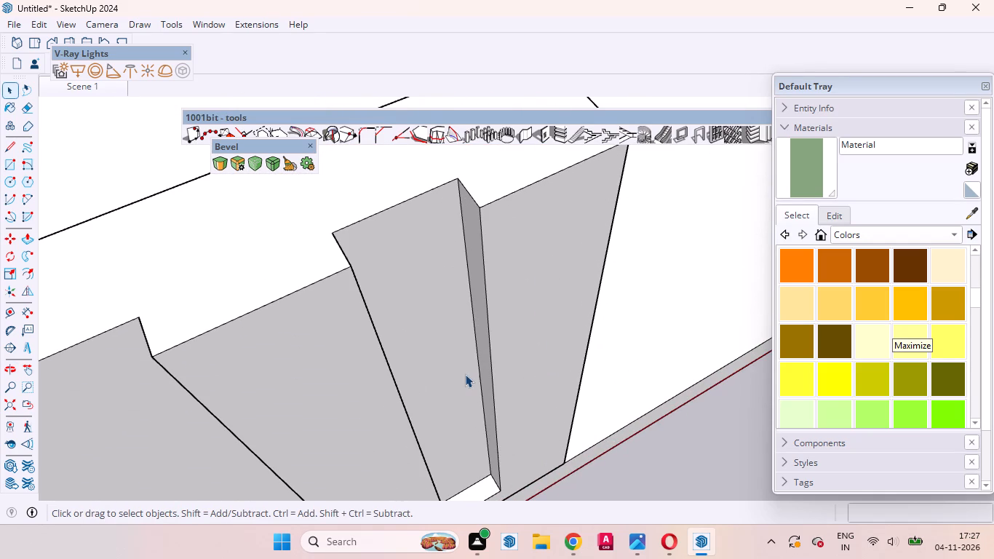
scroll(465, 351, up, 7)
middle_drag(528, 380, 565, 398)
scroll(550, 350, down, 7)
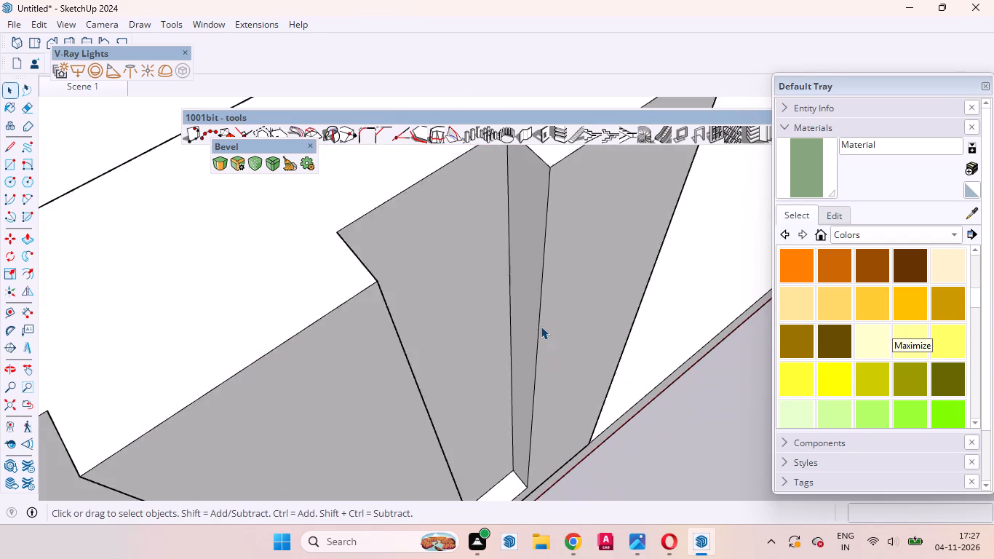
scroll(541, 326, down, 10)
scroll(538, 328, up, 1)
scroll(538, 328, down, 2)
scroll(518, 318, up, 5)
middle_drag(534, 326, 560, 329)
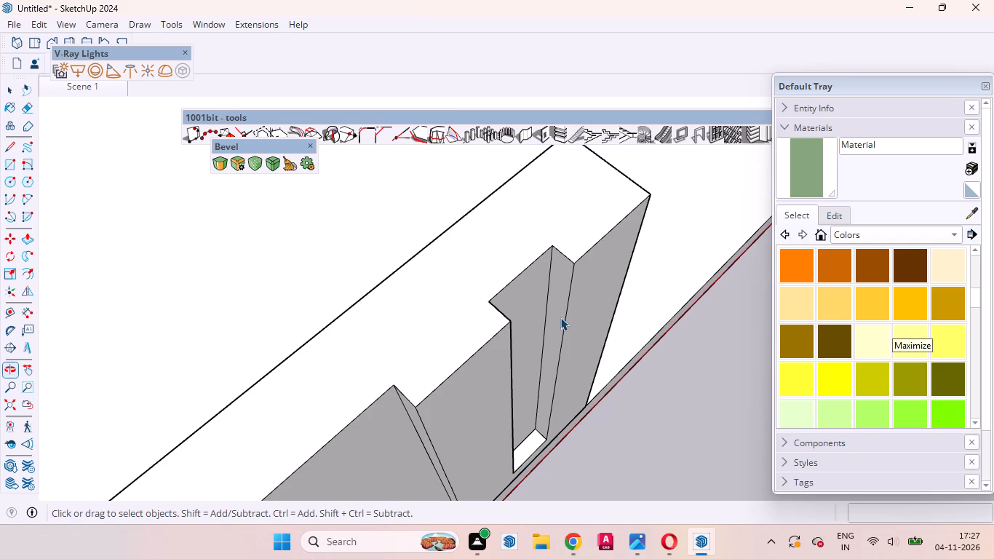
scroll(557, 323, up, 4)
middle_drag(561, 332, 571, 333)
click(562, 306)
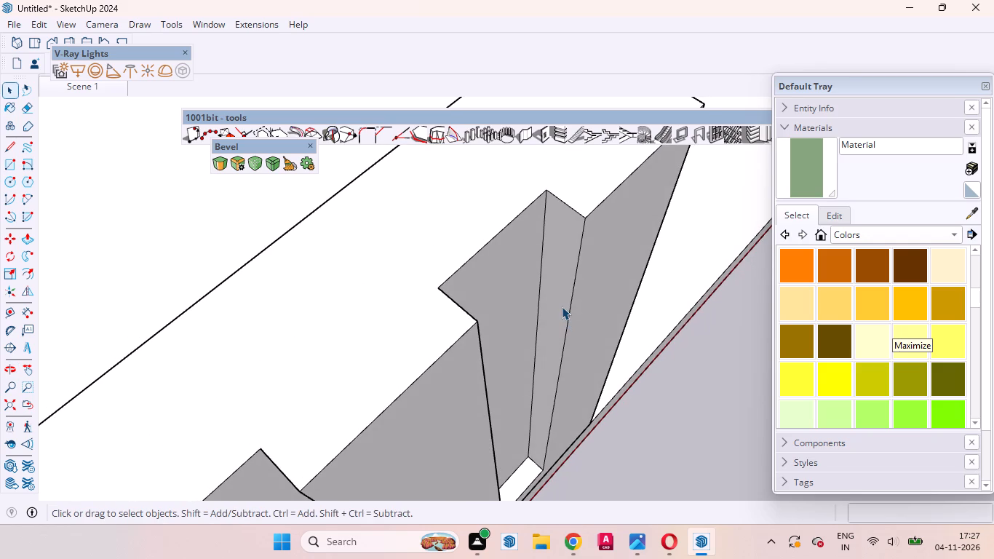
double_click(554, 284)
click(553, 305)
click(79, 68)
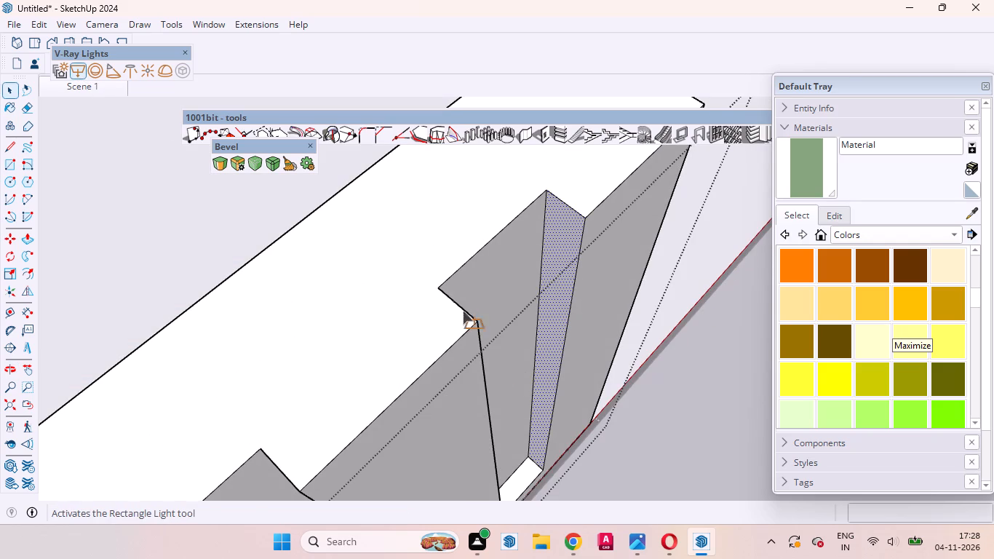
scroll(536, 462, up, 4)
click(530, 457)
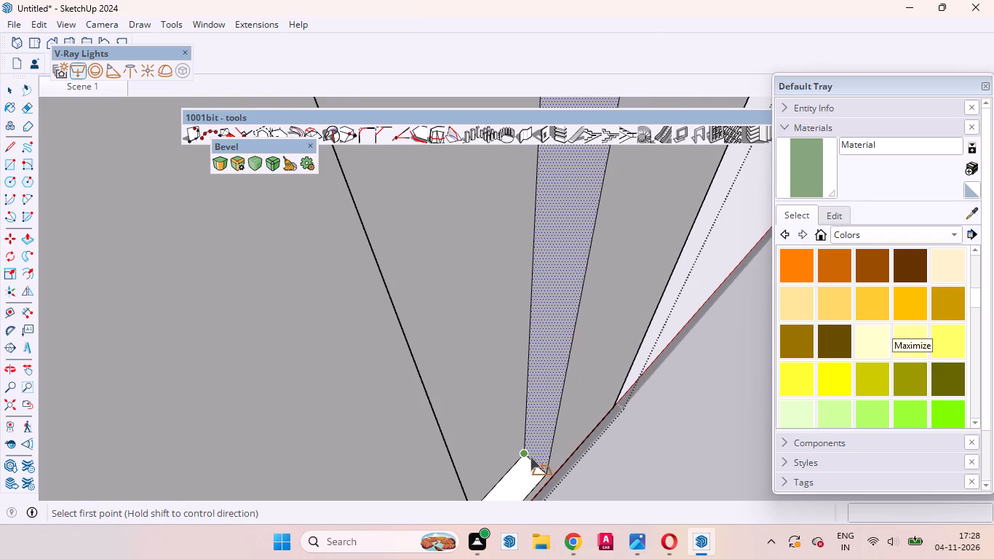
scroll(539, 290, down, 5)
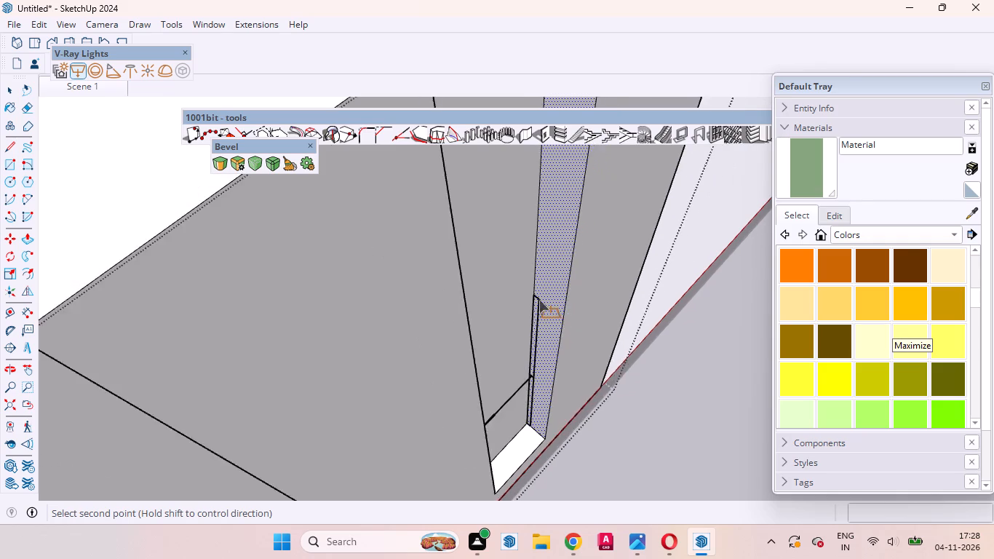
scroll(539, 300, down, 8)
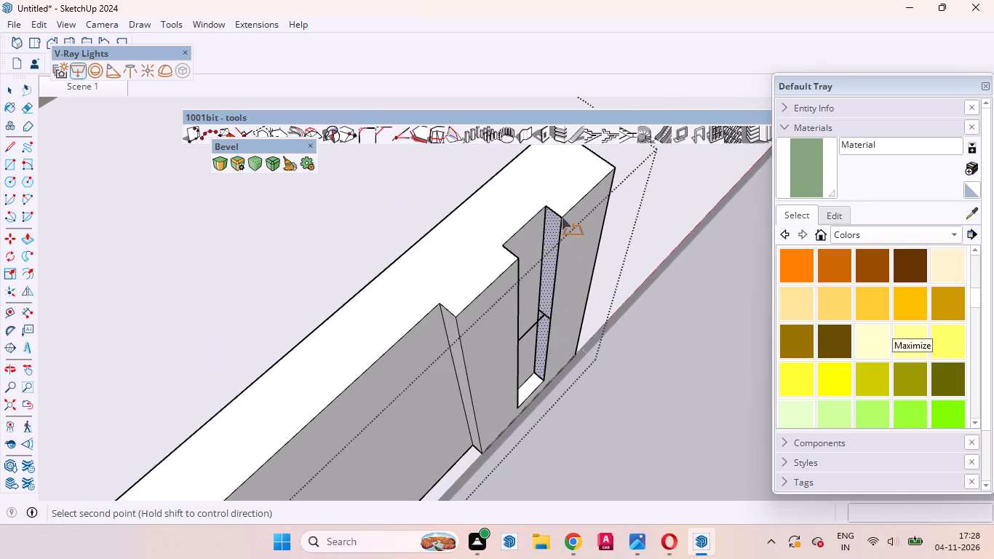
click(562, 217)
Draw a second V-Ray Rectangle Light over the opposite side face of the vertical groove, from base to top.
middle_drag(547, 347, 220, 362)
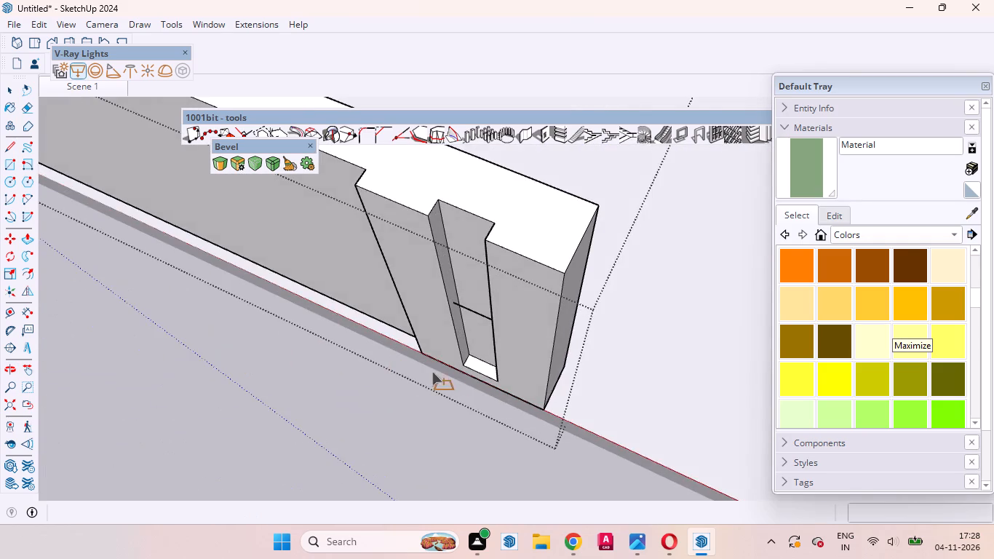
scroll(448, 376, up, 8)
click(482, 344)
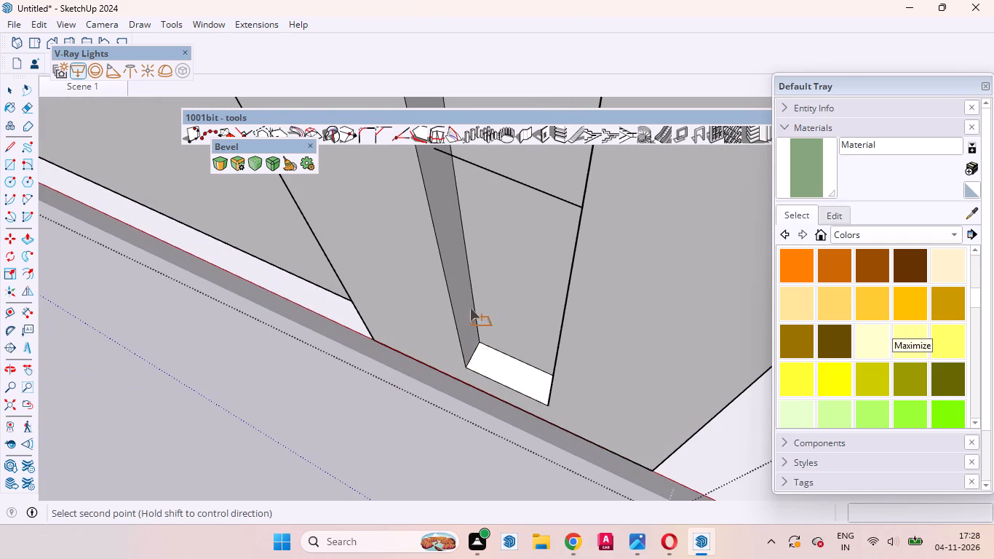
scroll(473, 322, down, 14)
scroll(457, 253, up, 9)
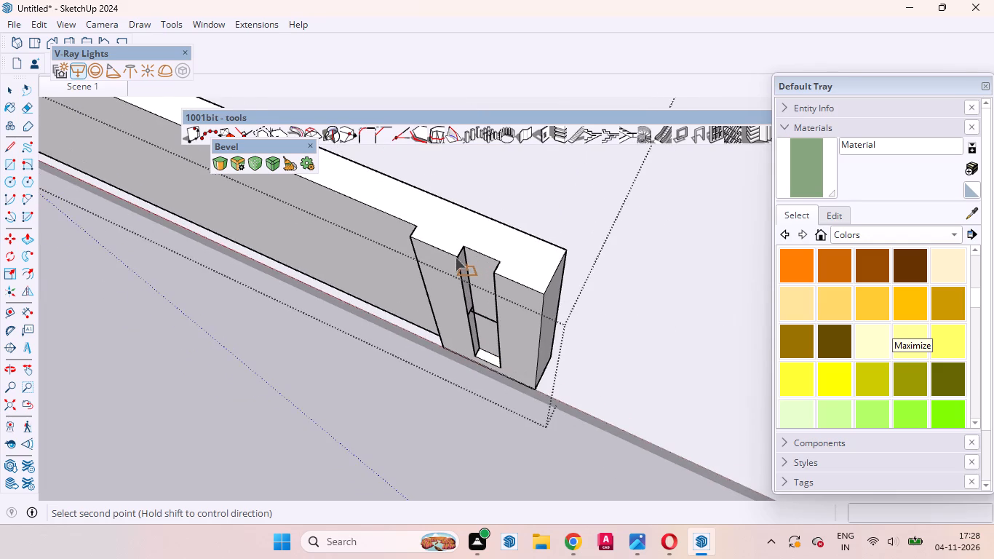
click(456, 258)
Draw a V-Ray Rectangle Light over the groove's bottom face, between its opposite corners.
middle_drag(496, 386, 604, 384)
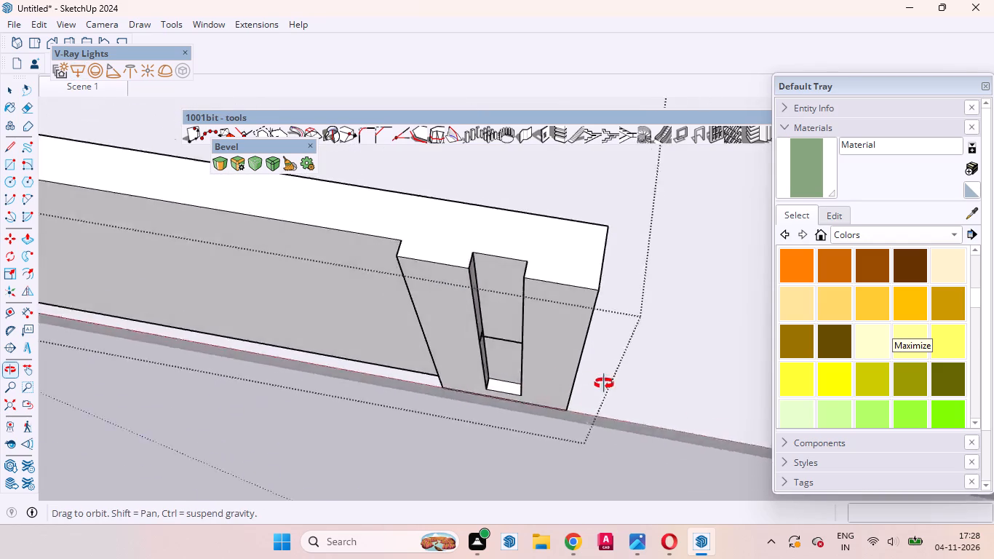
middle_drag(604, 384, 646, 384)
scroll(589, 388, up, 14)
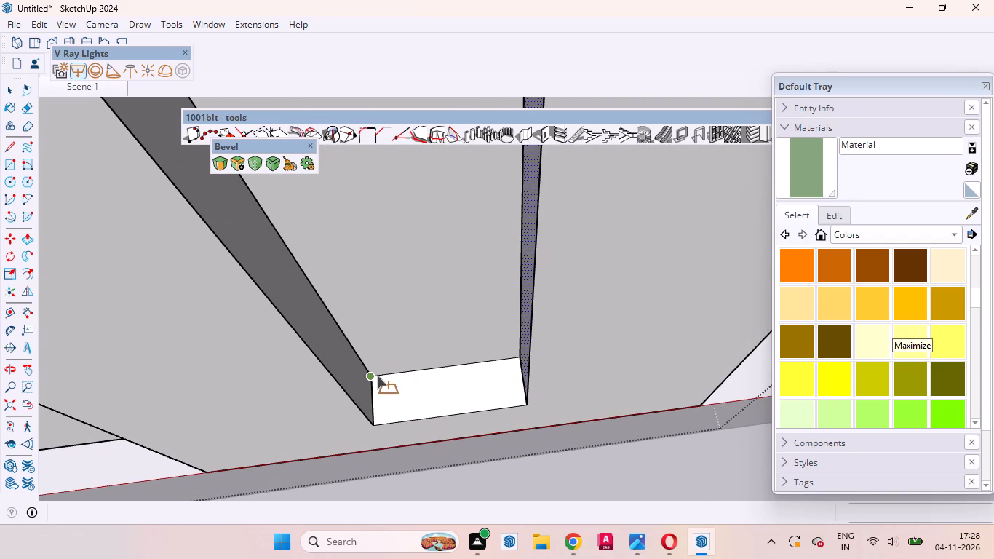
click(376, 375)
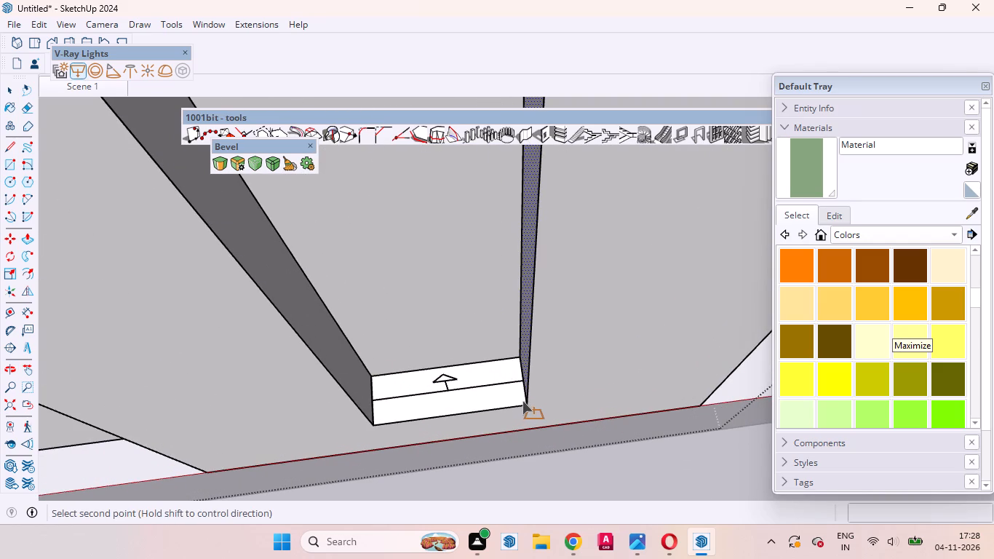
click(522, 401)
key(space)
Examine the lights inside the groove, leave the wall group and review the porch wall against the facade.
scroll(432, 405, down, 16)
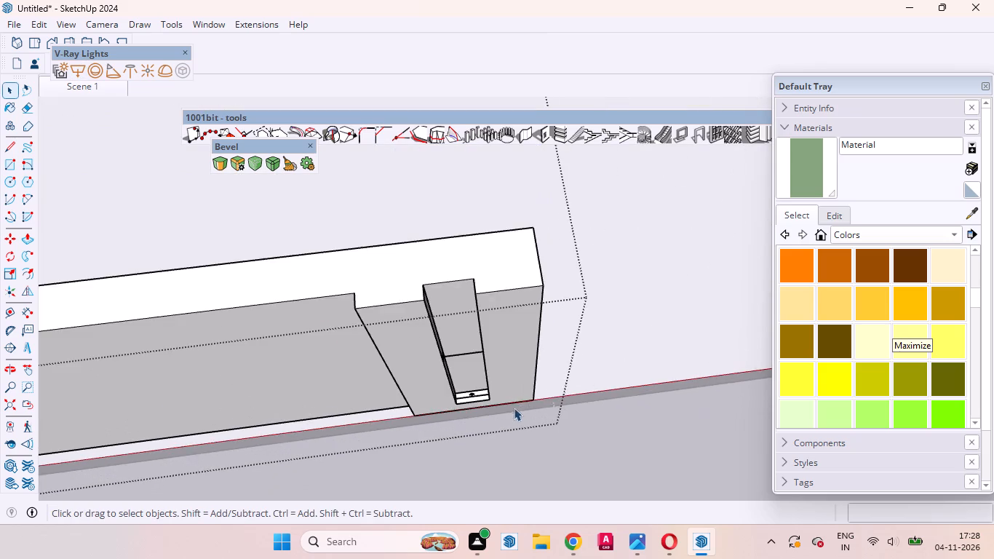
middle_drag(464, 396, 535, 282)
scroll(484, 364, up, 6)
middle_drag(429, 381, 349, 437)
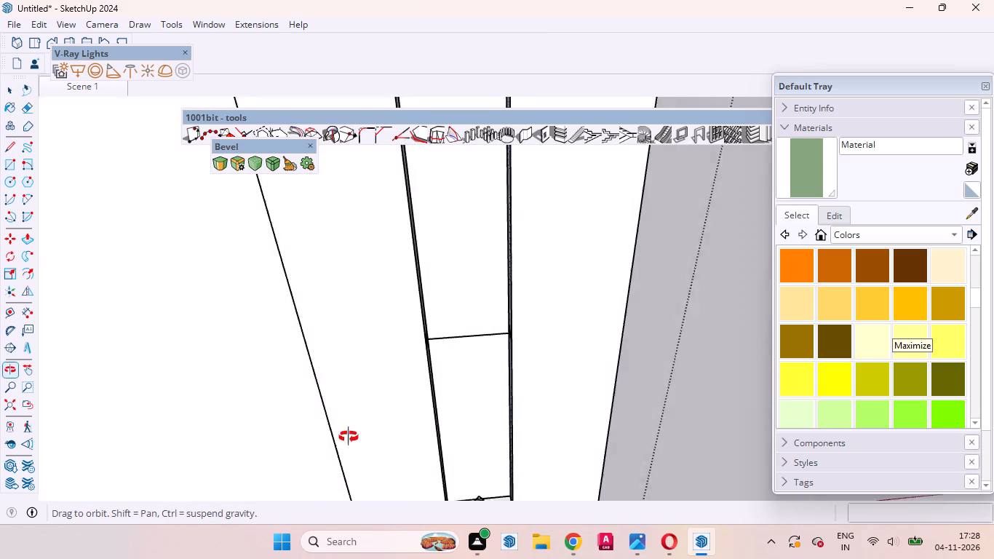
middle_drag(349, 437, 366, 475)
scroll(493, 369, up, 4)
scroll(485, 416, down, 17)
middle_drag(560, 421, 469, 295)
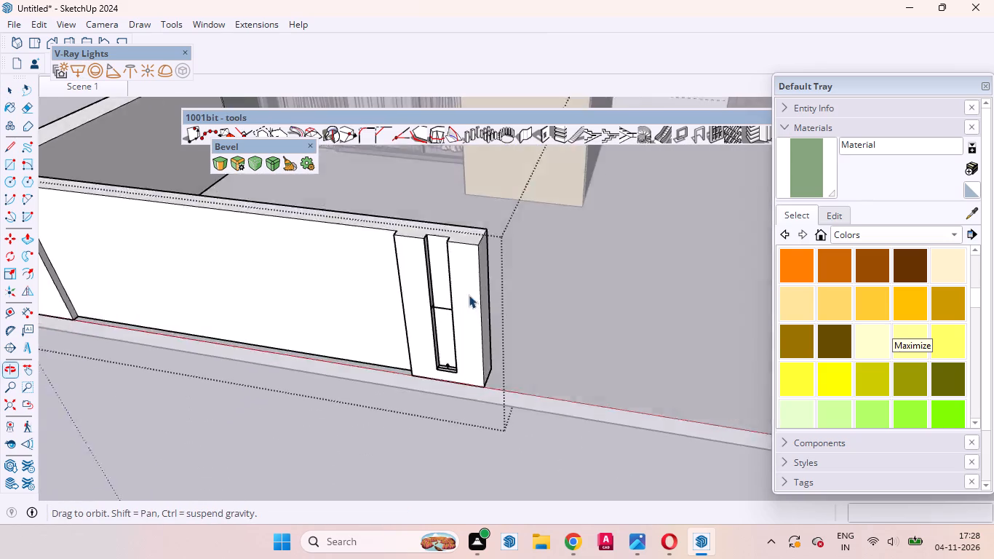
middle_drag(469, 295, 468, 296)
scroll(479, 314, down, 11)
middle_drag(444, 365, 503, 278)
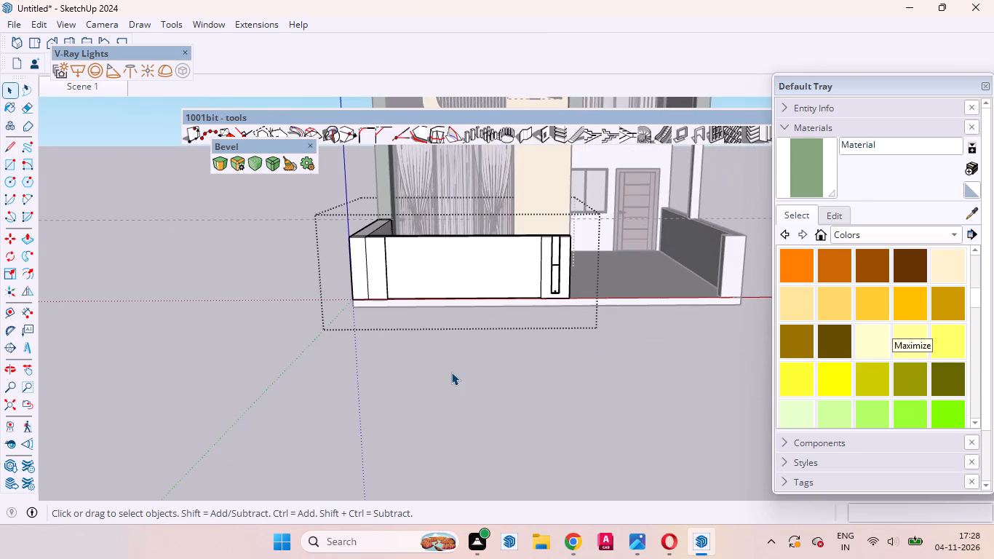
click(451, 372)
scroll(398, 392, down, 4)
middle_drag(582, 338, 668, 293)
scroll(683, 268, up, 2)
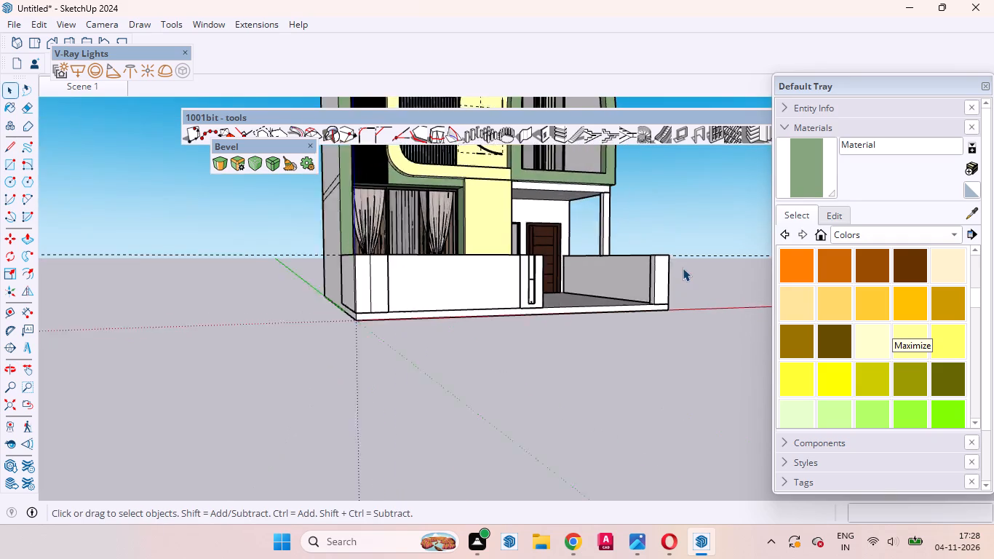
scroll(683, 268, up, 5)
middle_drag(660, 315, 644, 387)
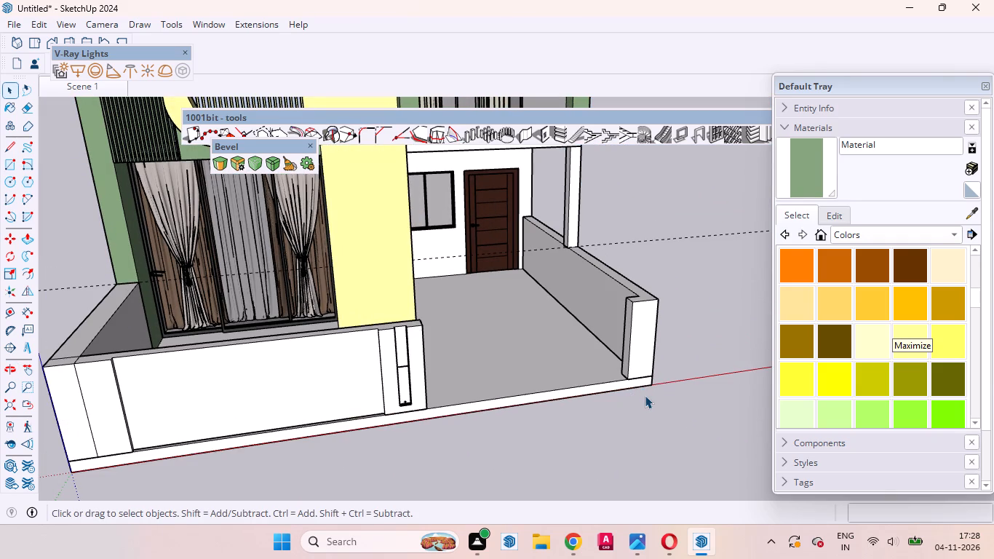
Open the wall group and draw a horizontal line about 9' 9 3/4" long across the recessed front face at mid-height.
scroll(637, 397, down, 4)
middle_drag(323, 396, 427, 345)
scroll(445, 365, up, 9)
middle_drag(480, 360, 474, 424)
scroll(447, 416, up, 4)
click(448, 429)
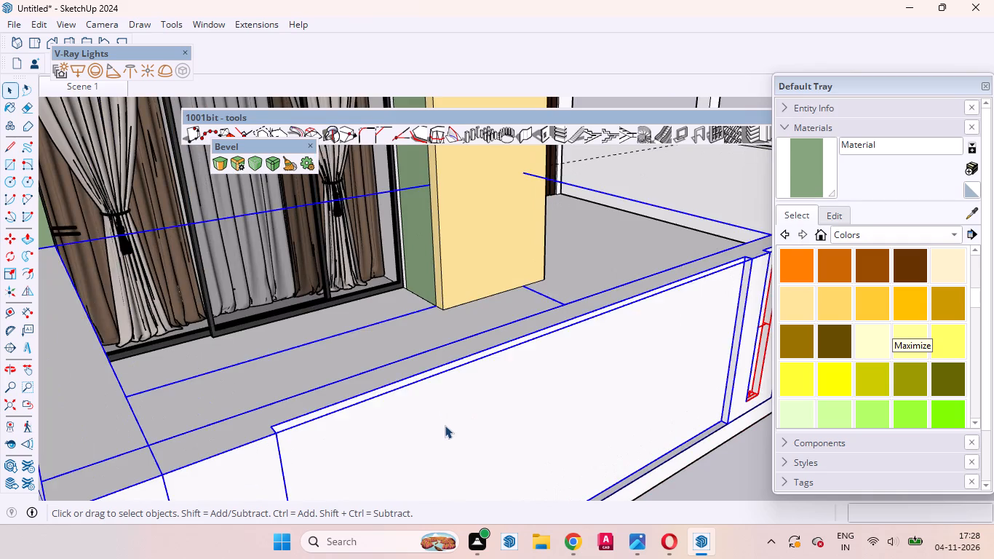
double_click(442, 424)
click(419, 432)
scroll(493, 400, down, 3)
middle_drag(573, 403, 365, 376)
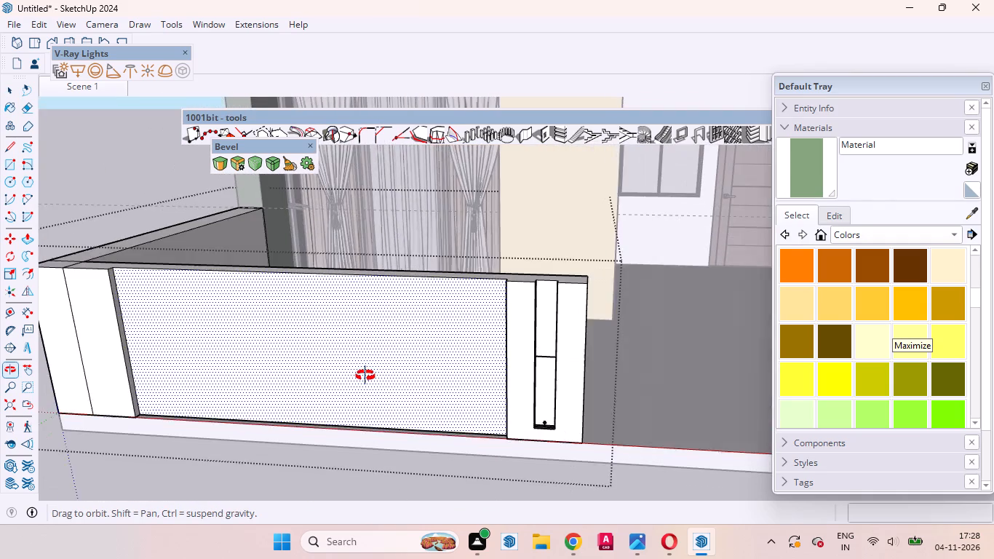
middle_drag(365, 376, 365, 368)
key(l)
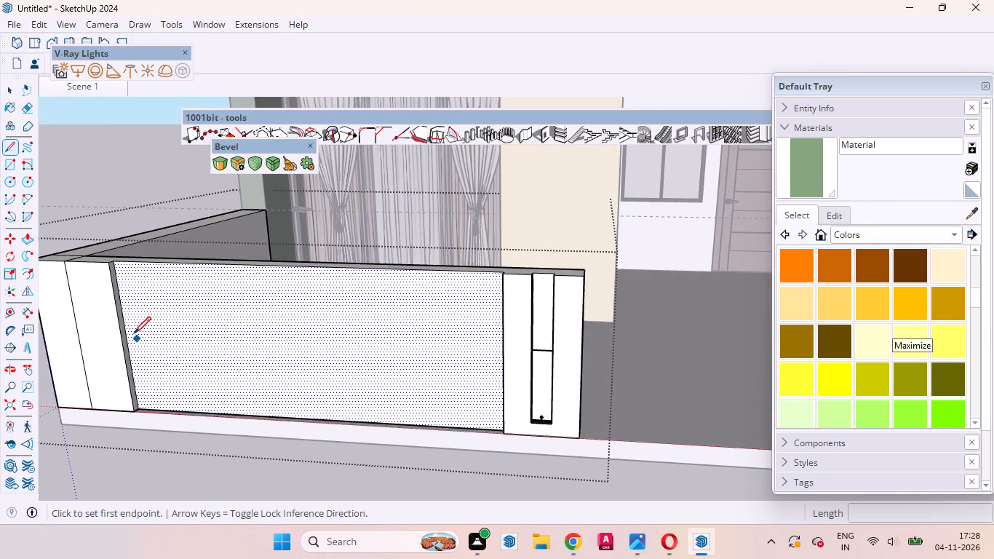
click(126, 338)
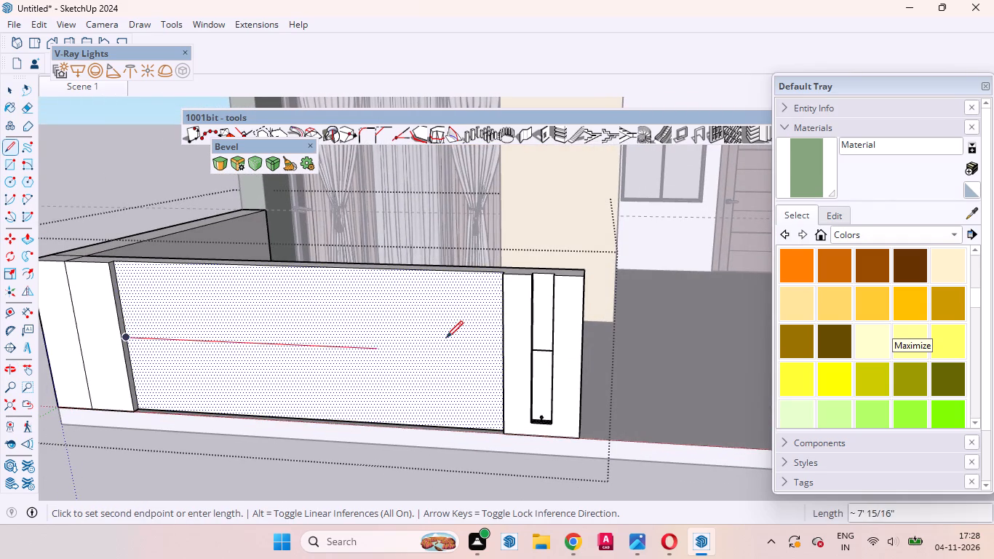
scroll(477, 338, up, 3)
middle_drag(483, 358, 660, 384)
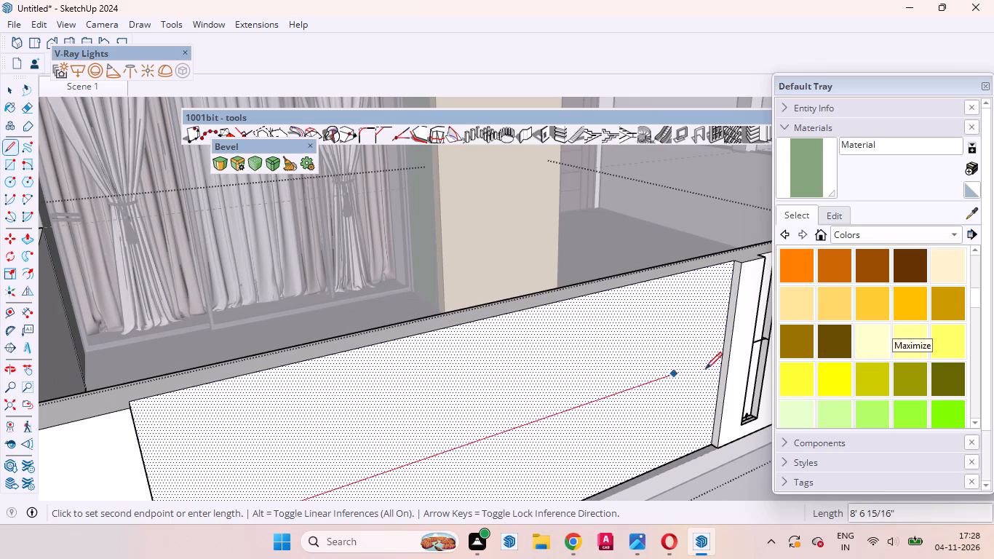
click(719, 357)
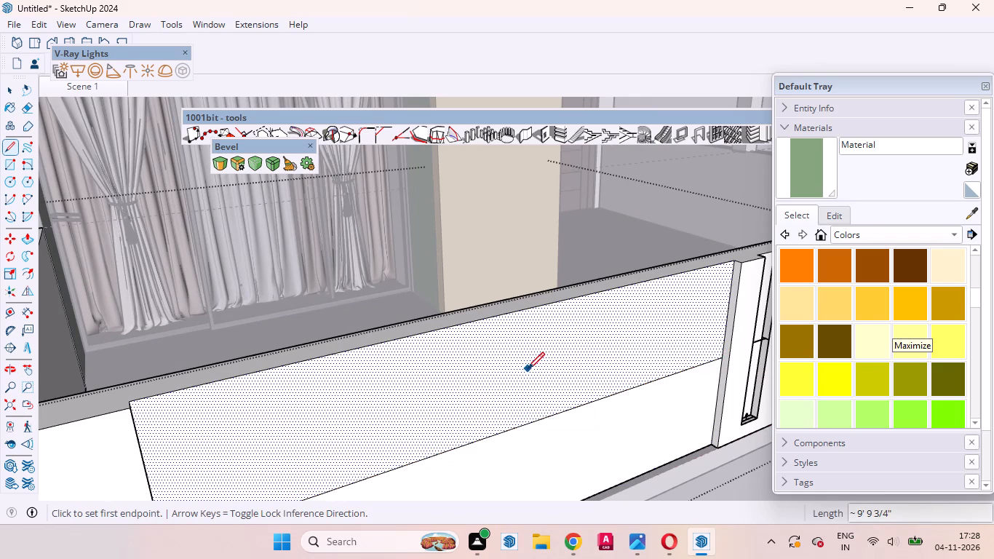
key(space)
Copy the horizontal line 6 mm downward on the recessed front face.
scroll(488, 360, down, 9)
scroll(504, 349, up, 9)
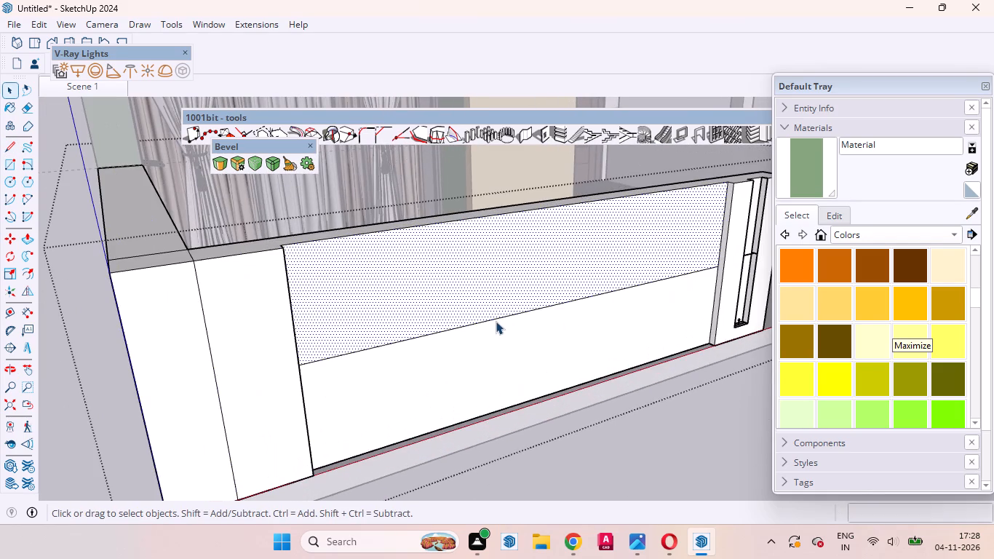
click(494, 320)
key(m)
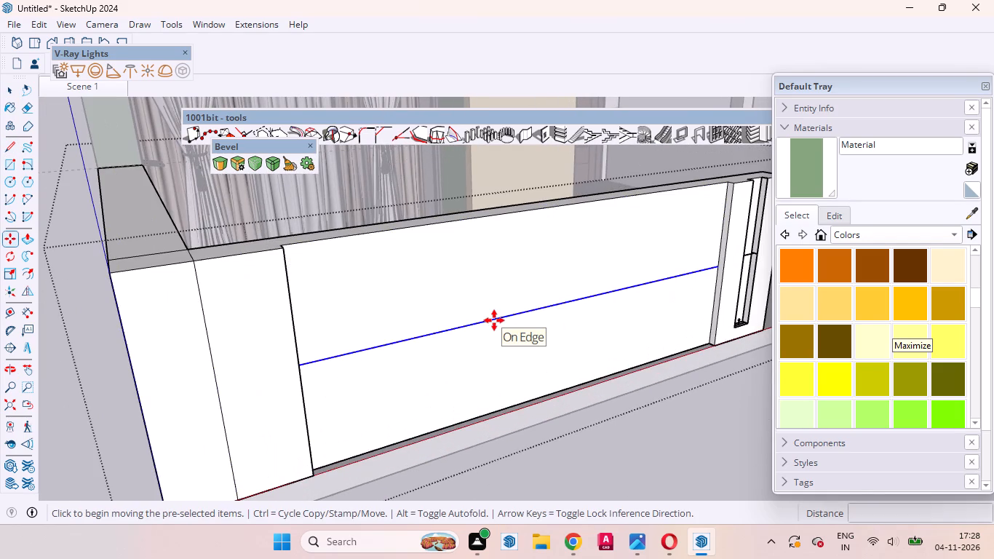
scroll(494, 320, up, 8)
click(494, 320)
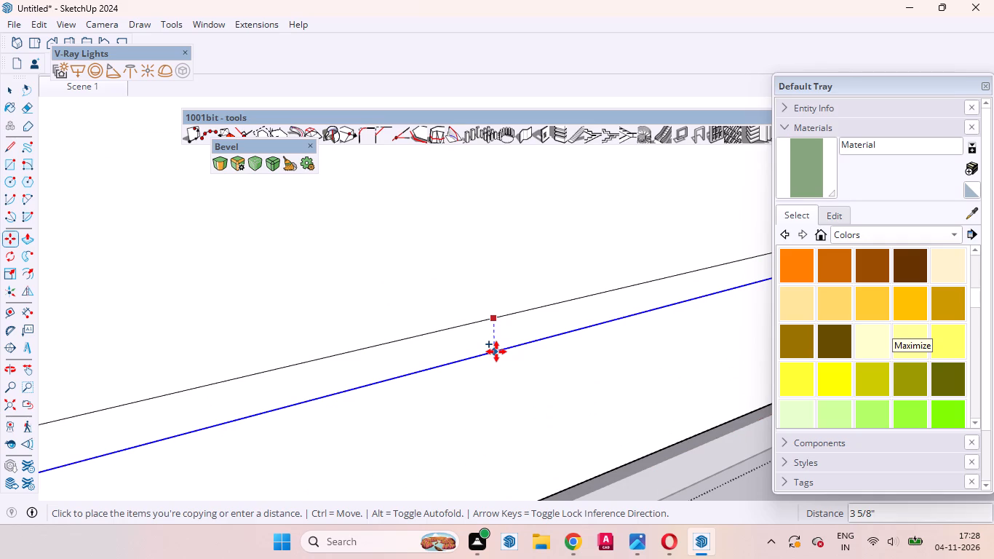
text(6mm)
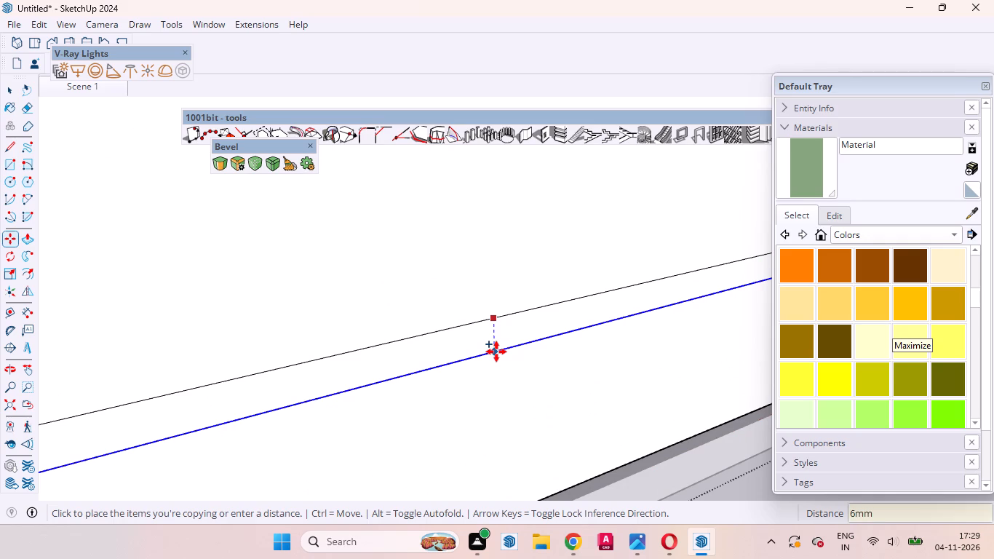
key(Return)
key(space)
Copy the lower horizontal line 12 mm upward on the wall's recessed front face.
scroll(475, 329, up, 10)
key(m)
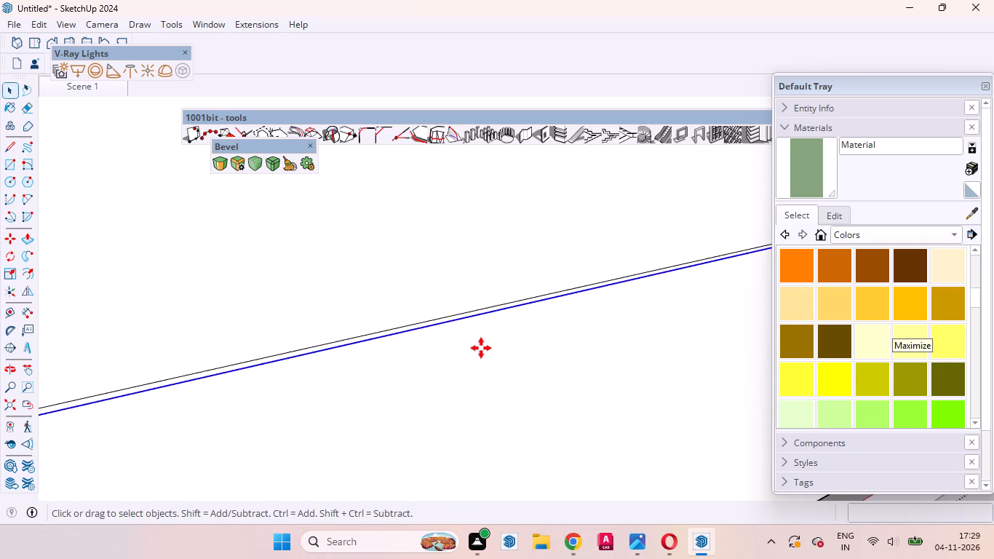
click(481, 348)
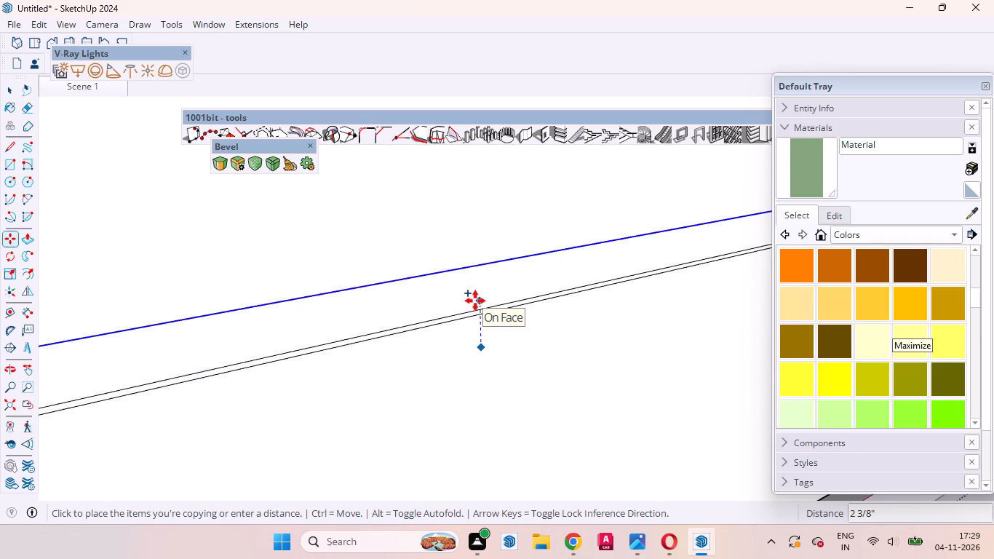
text(12)
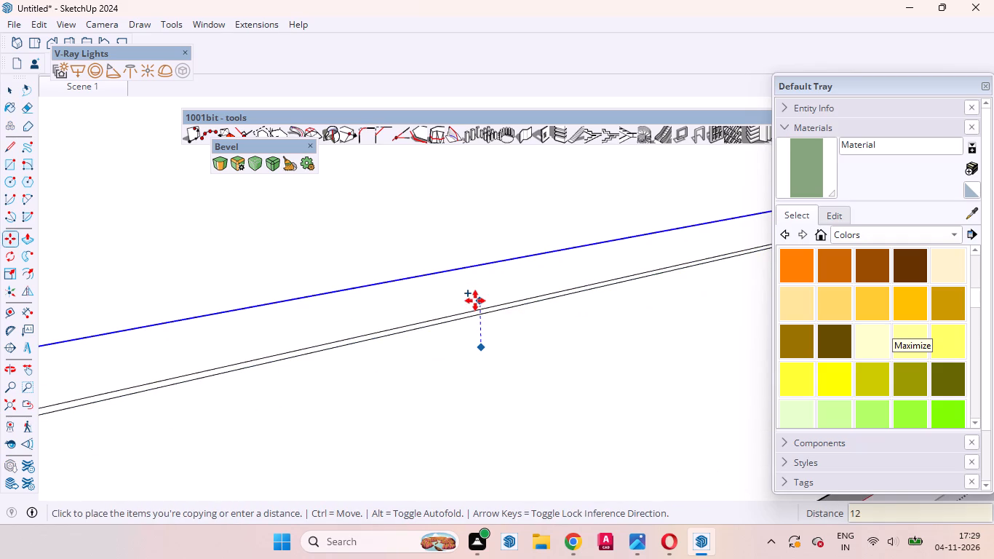
text(mm)
key(Return)
key(space)
Erase the middle one of the three closely spaced horizontal lines on the recessed front face.
scroll(477, 315, up, 9)
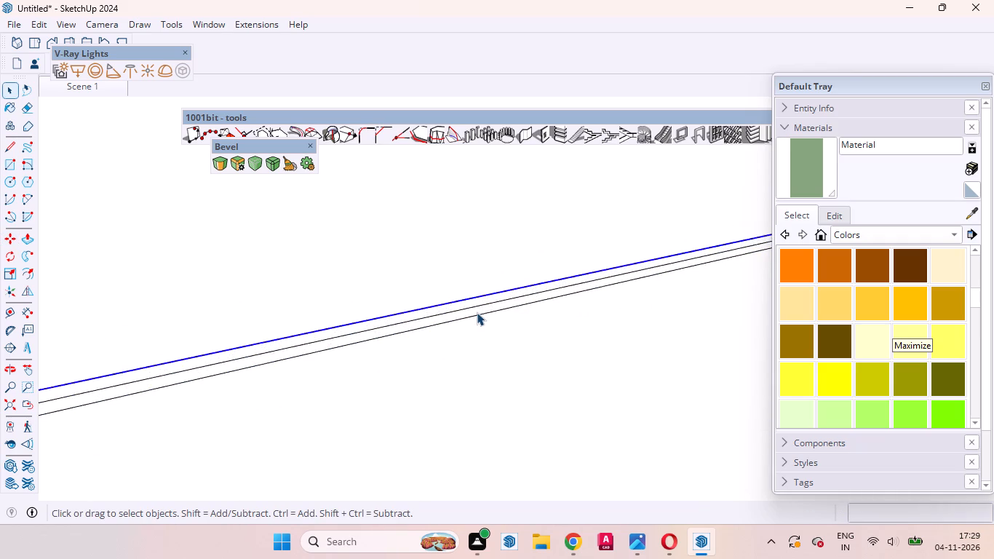
click(475, 305)
right_click(474, 305)
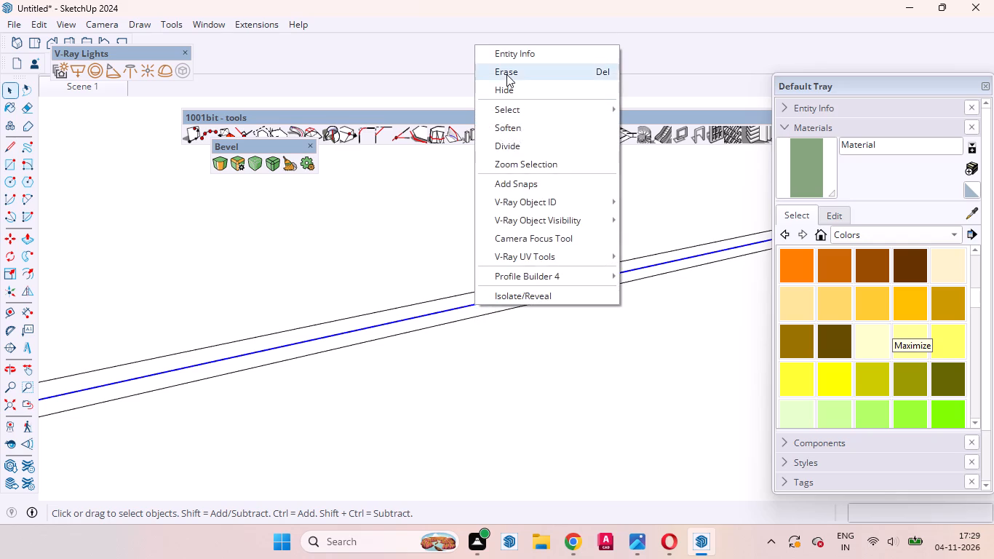
click(506, 74)
Push the narrow strip between the two horizontal lines 18 mm into the wall as a groove.
scroll(433, 323, down, 20)
scroll(433, 323, down, 13)
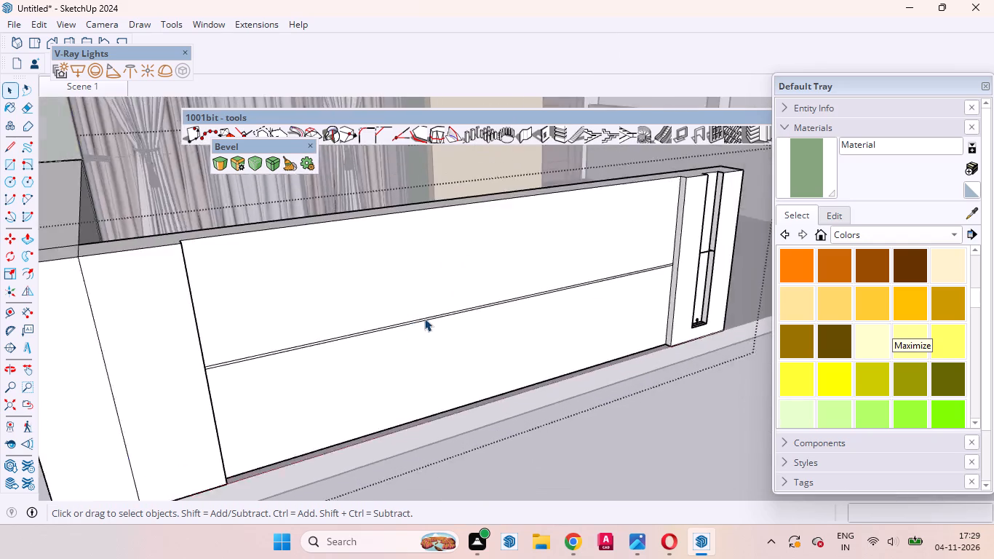
scroll(424, 318, down, 2)
scroll(565, 293, up, 20)
scroll(565, 293, up, 6)
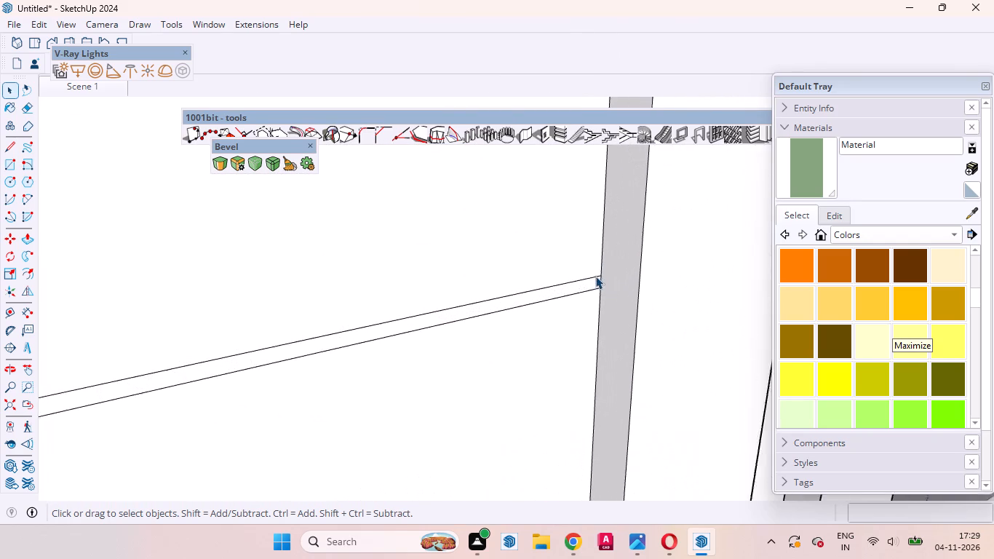
scroll(595, 276, up, 6)
click(587, 284)
key(p)
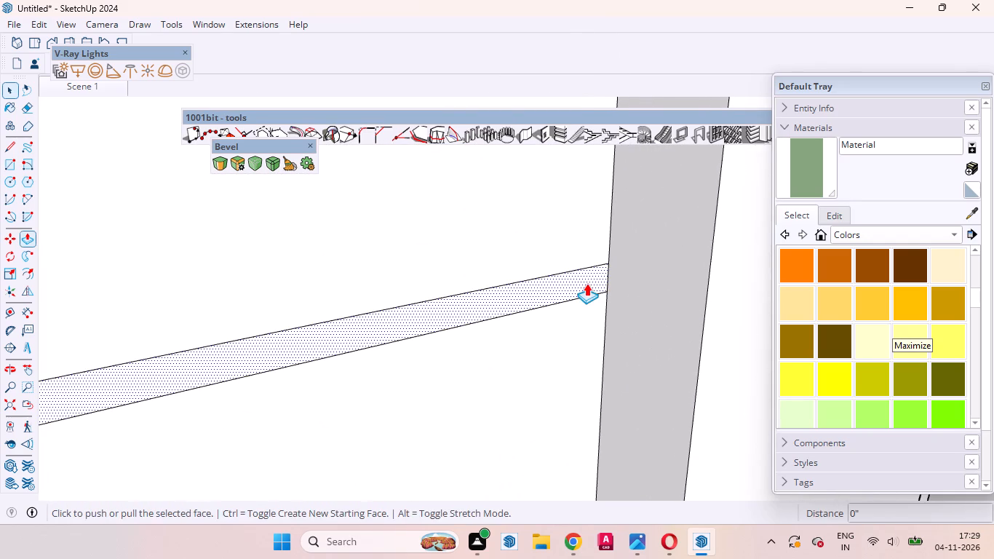
drag(587, 283, 577, 282)
text(18mm)
key(Return)
key(space)
Leave the wall group and examine the grooved porch wall and the whole house facade from several angles.
scroll(545, 312, down, 20)
scroll(545, 312, down, 6)
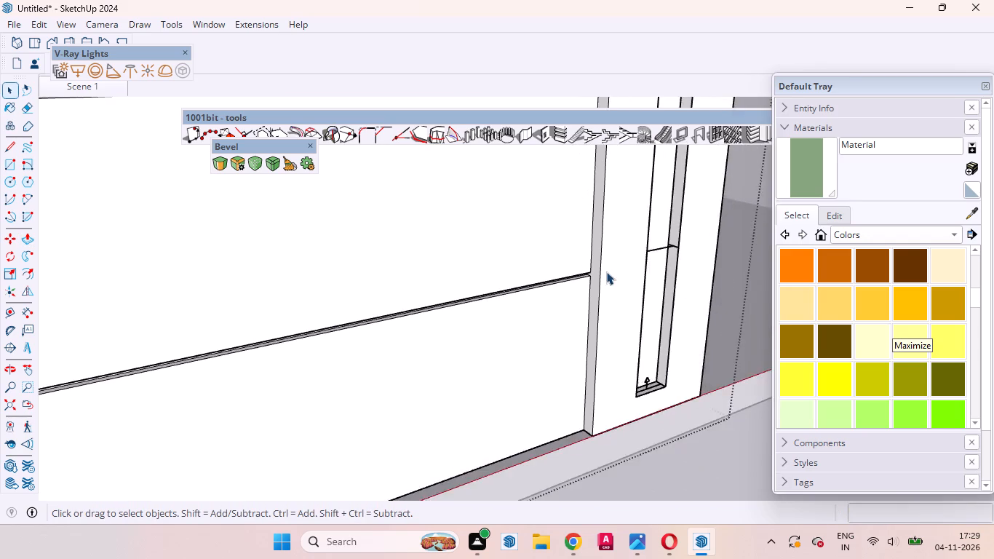
scroll(606, 271, down, 8)
scroll(608, 293, up, 2)
scroll(608, 293, down, 7)
middle_drag(652, 355, 530, 335)
scroll(583, 335, down, 3)
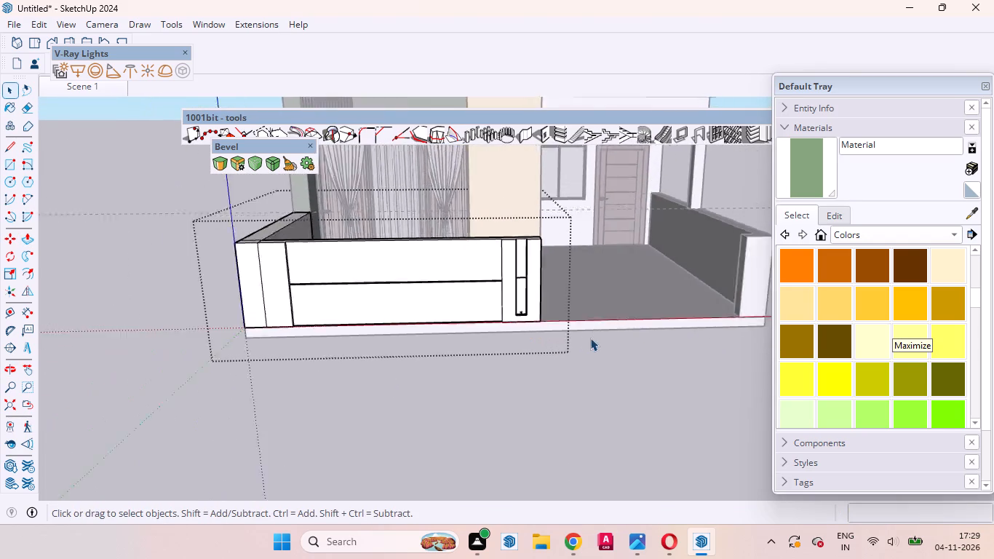
scroll(590, 338, down, 7)
click(518, 411)
scroll(536, 312, up, 5)
middle_drag(524, 355, 465, 301)
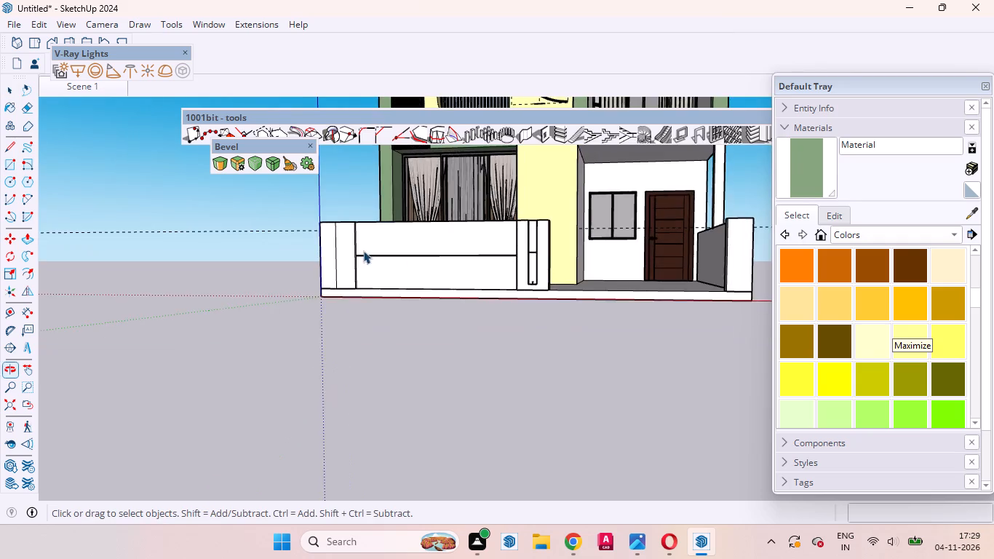
scroll(361, 250, up, 6)
scroll(316, 238, down, 1)
scroll(316, 238, up, 2)
middle_drag(311, 269, 482, 477)
scroll(407, 362, down, 9)
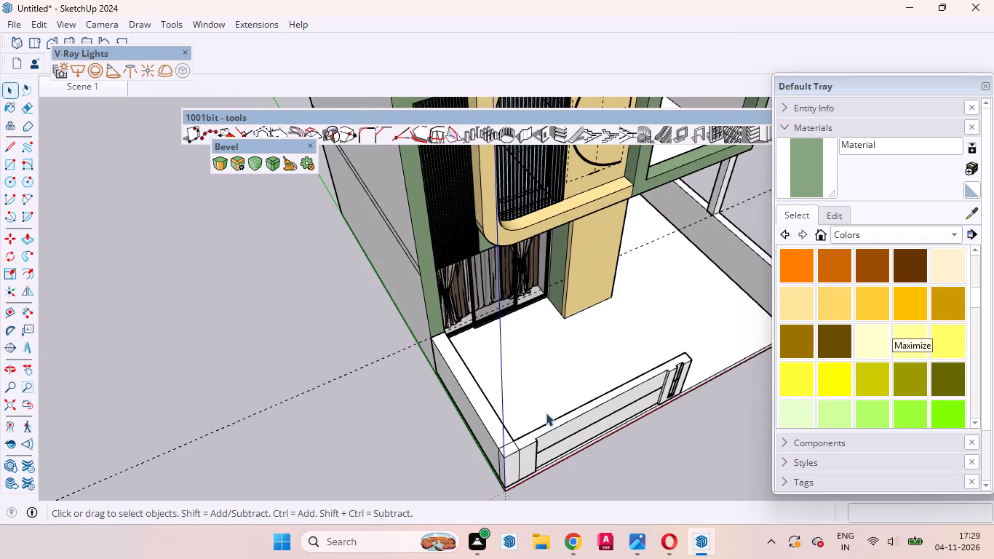
scroll(546, 419, up, 17)
middle_drag(529, 410, 532, 475)
scroll(506, 394, down, 10)
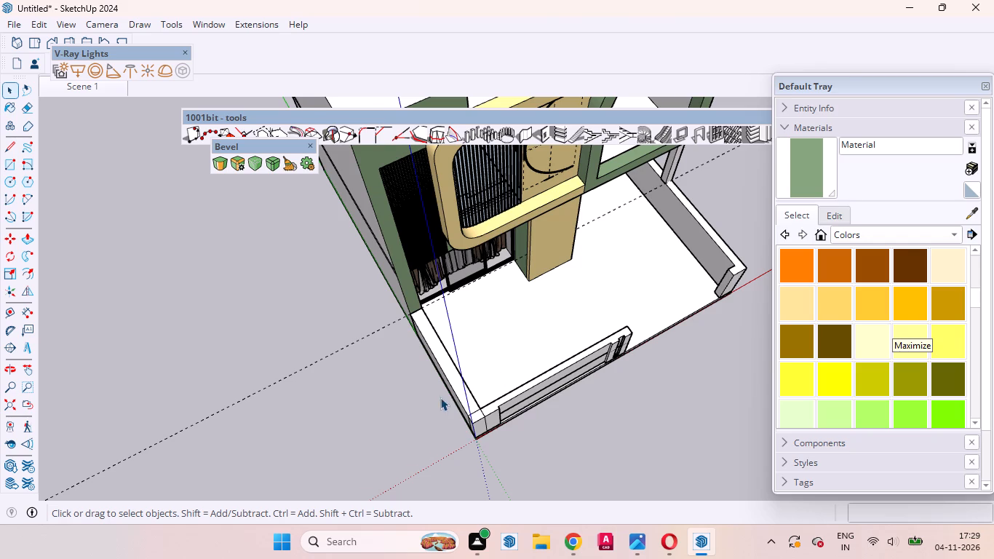
scroll(440, 397, down, 5)
scroll(814, 424, up, 1)
middle_drag(644, 404, 561, 239)
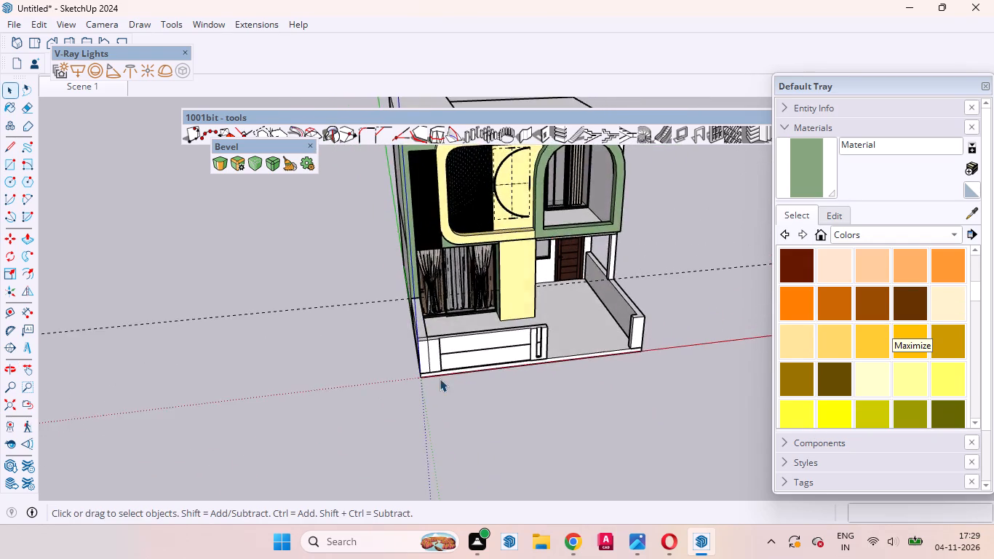
scroll(440, 378, down, 10)
middle_drag(471, 279, 451, 212)
scroll(489, 273, up, 9)
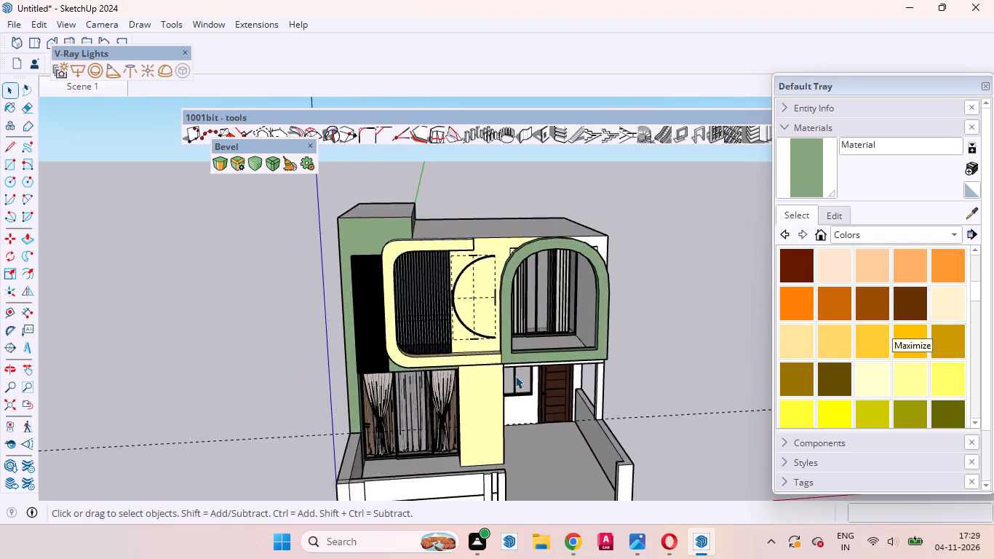
middle_drag(513, 373, 497, 300)
scroll(497, 299, up, 1)
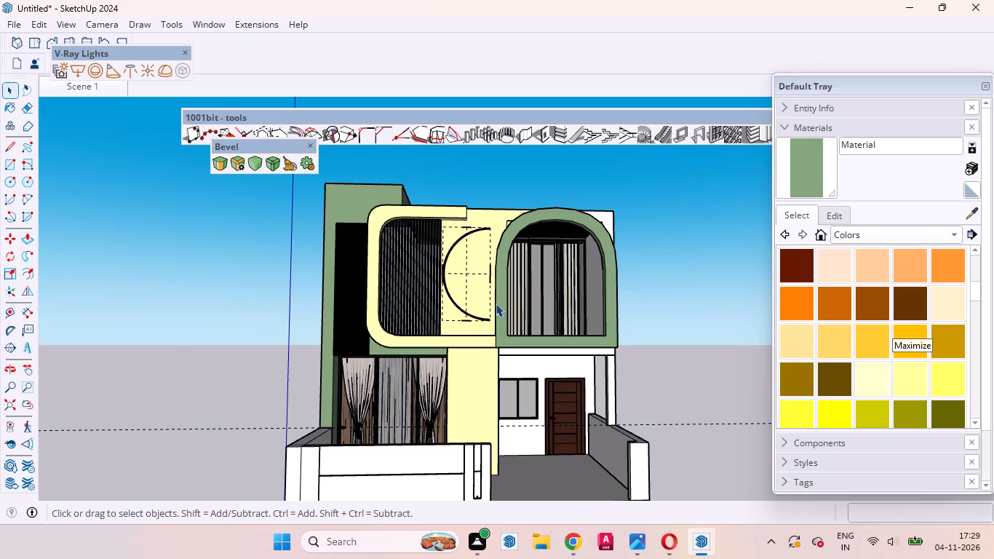
scroll(416, 333, down, 3)
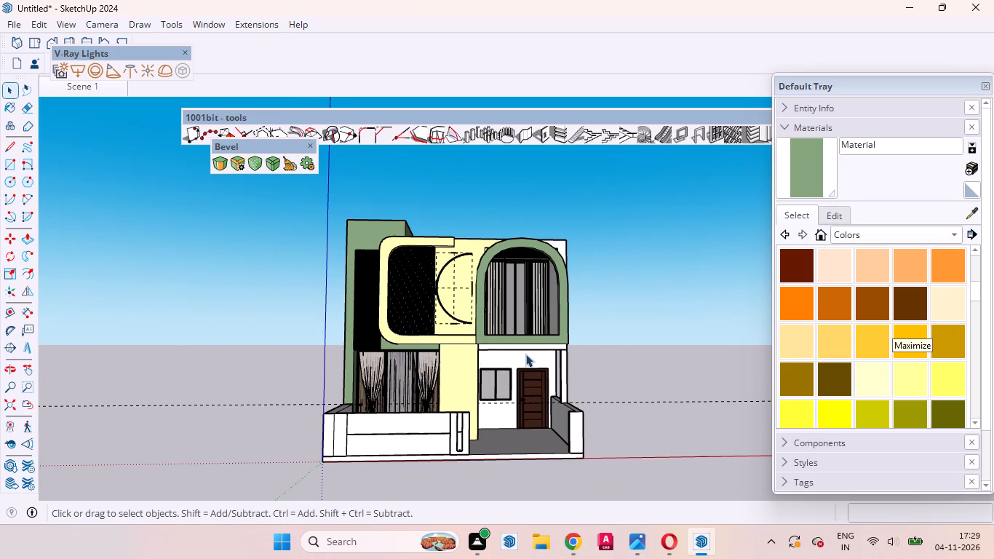
middle_drag(552, 354, 596, 365)
scroll(596, 365, up, 1)
scroll(513, 318, up, 5)
scroll(435, 301, down, 5)
scroll(481, 288, up, 4)
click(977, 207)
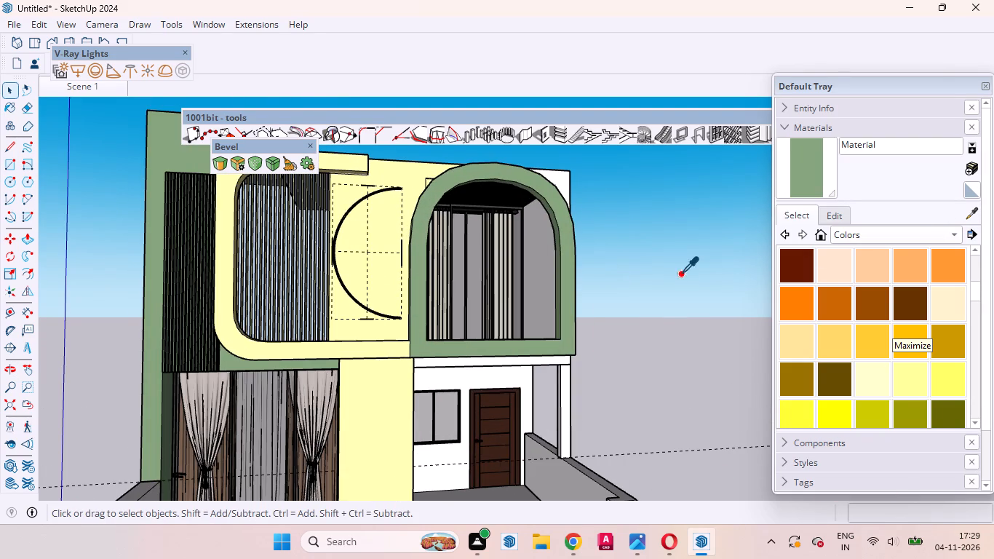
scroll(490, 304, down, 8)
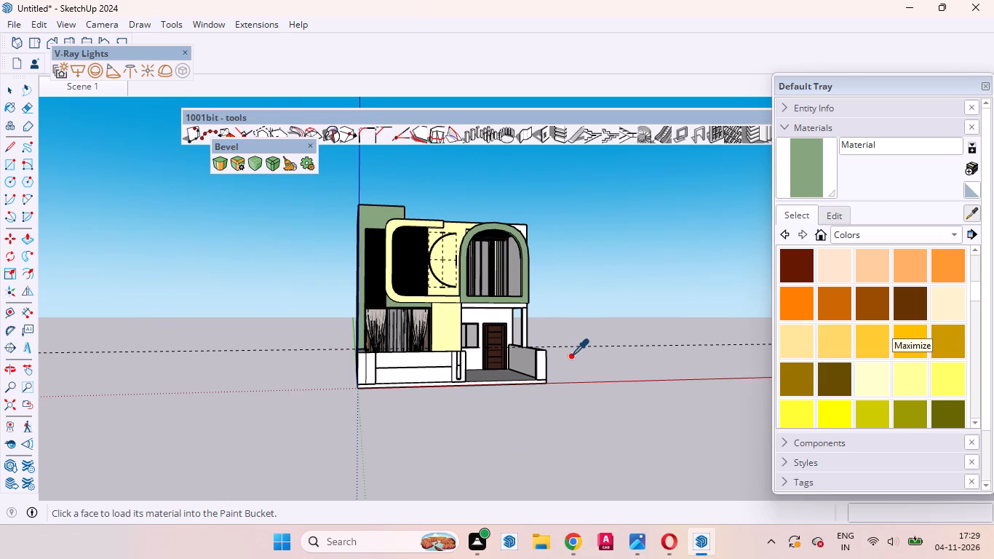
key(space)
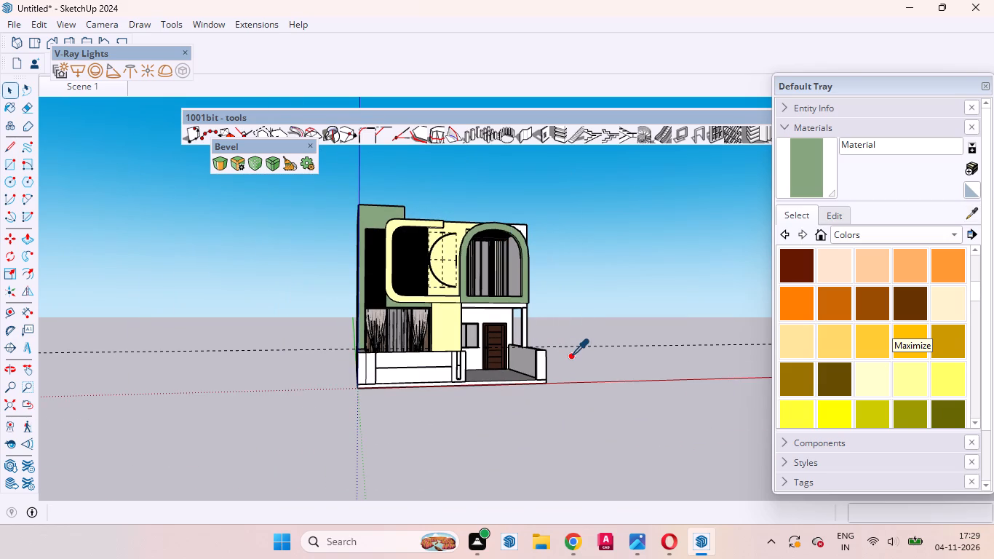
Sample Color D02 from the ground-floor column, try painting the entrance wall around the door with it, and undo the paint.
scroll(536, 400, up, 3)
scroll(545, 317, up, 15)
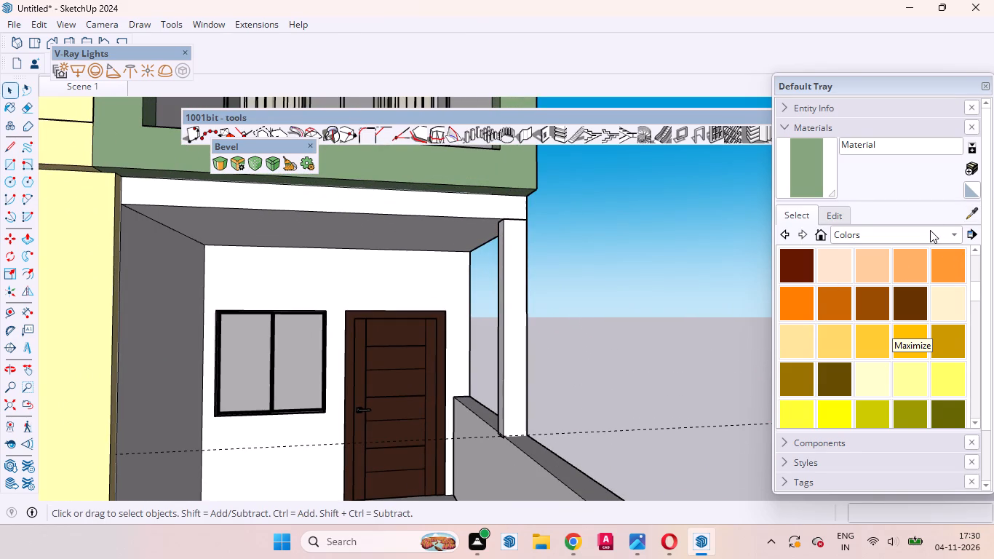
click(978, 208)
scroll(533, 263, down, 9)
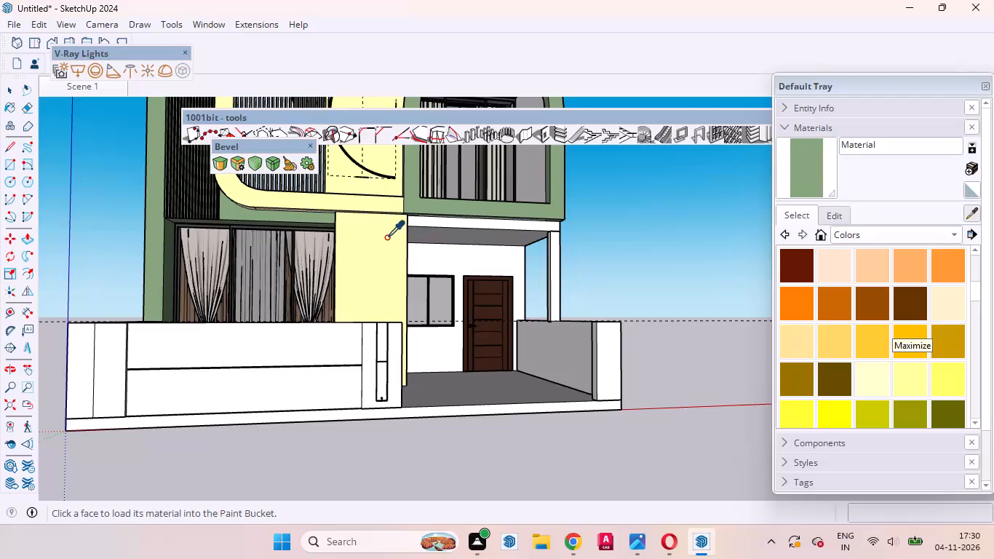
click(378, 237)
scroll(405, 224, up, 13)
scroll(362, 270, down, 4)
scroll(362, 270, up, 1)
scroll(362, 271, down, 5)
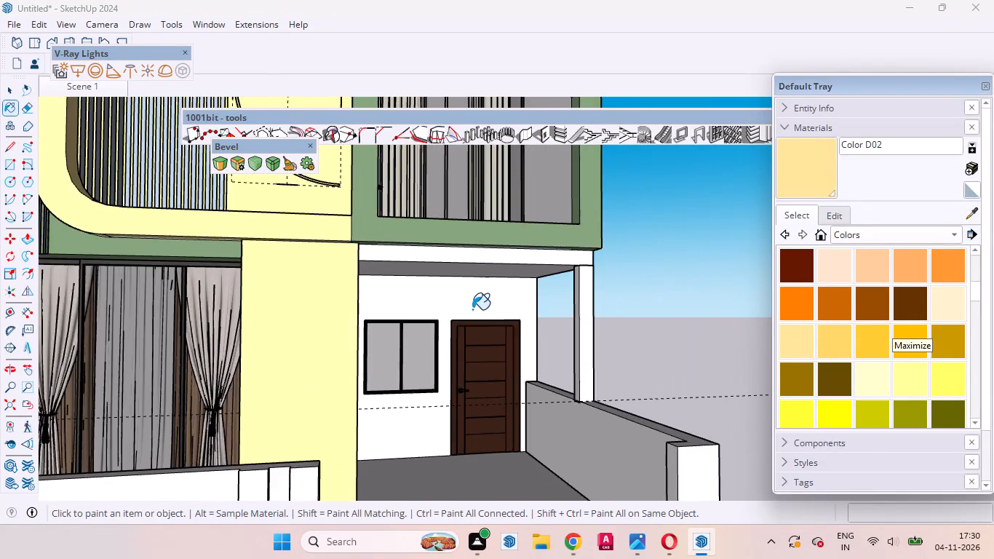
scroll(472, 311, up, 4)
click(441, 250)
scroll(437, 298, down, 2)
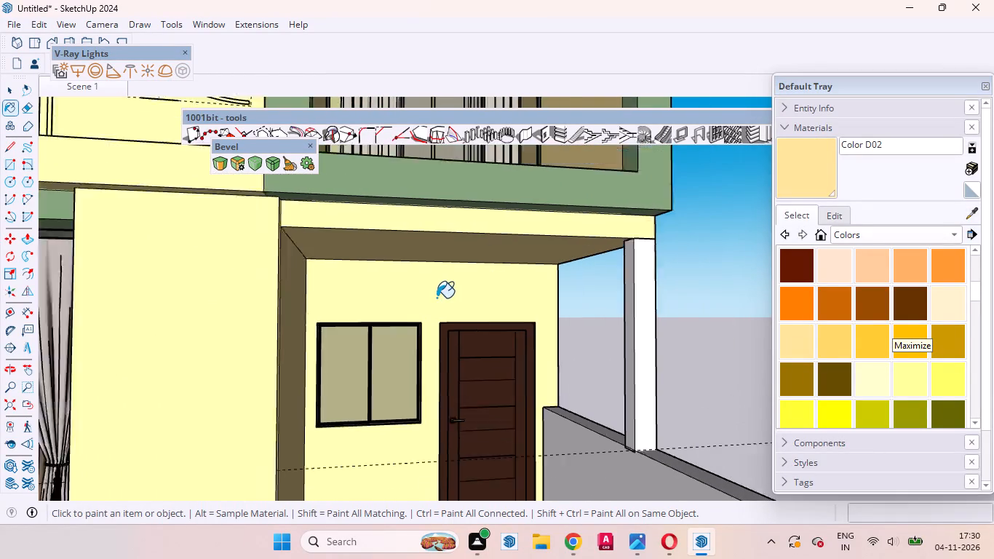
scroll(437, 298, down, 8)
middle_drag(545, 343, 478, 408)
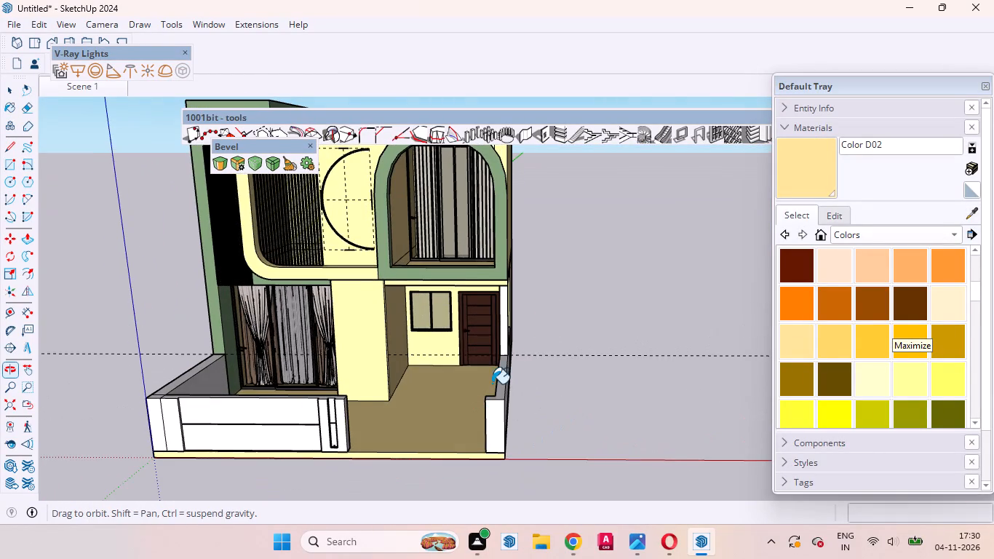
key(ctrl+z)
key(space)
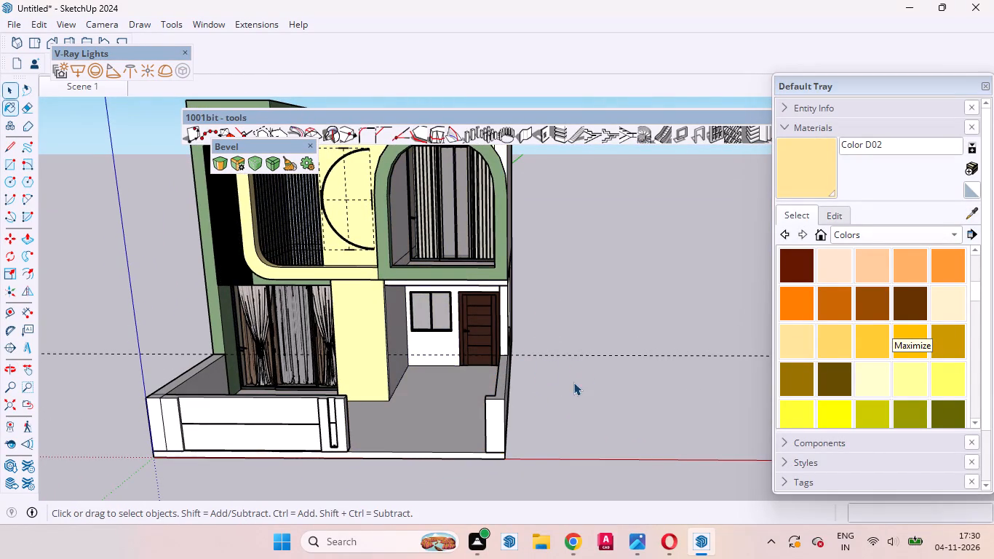
Review the house from above and from the front, and return to the Scene 1 view.
scroll(616, 335, down, 5)
middle_drag(546, 409, 640, 557)
scroll(453, 398, down, 4)
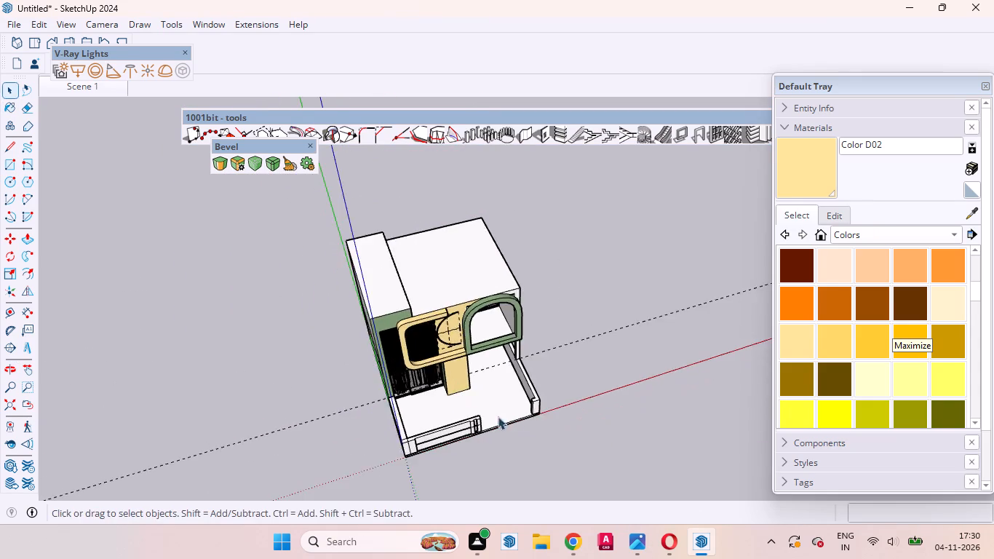
middle_drag(492, 419, 389, 315)
scroll(397, 263, up, 10)
middle_drag(461, 330, 473, 278)
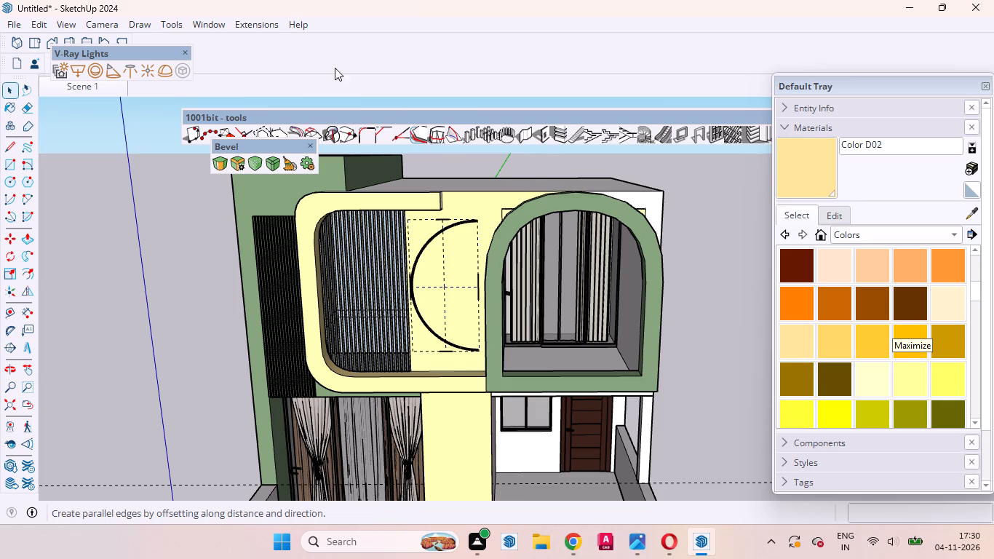
click(90, 96)
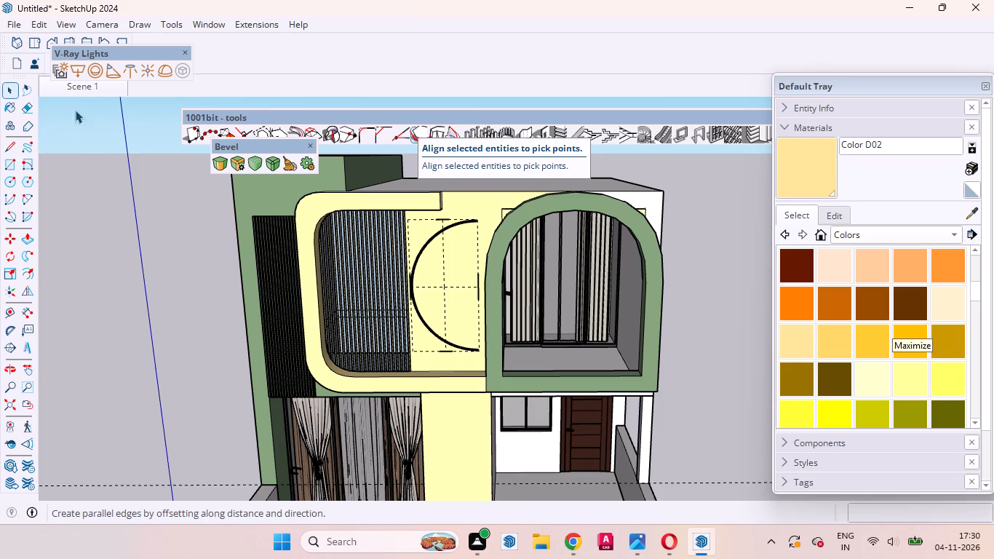
click(94, 88)
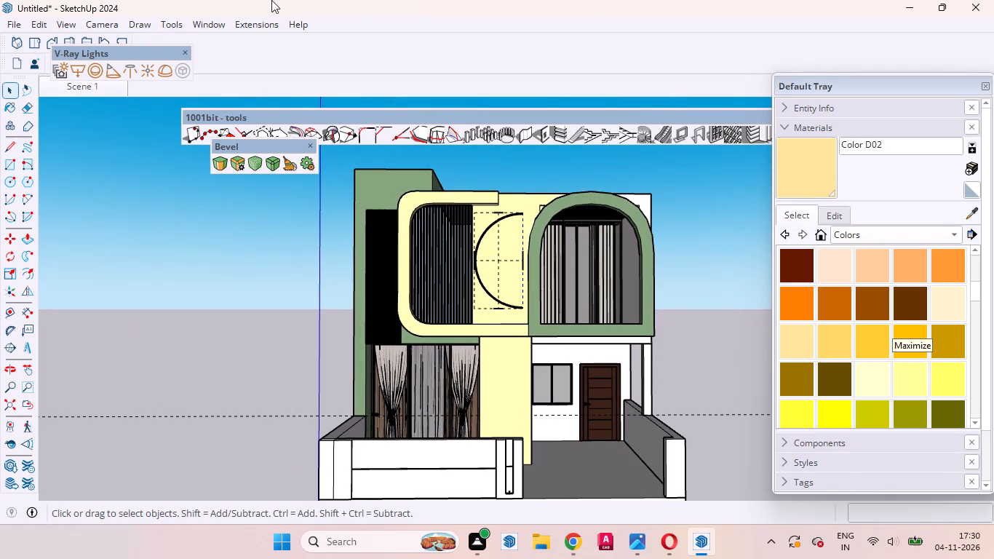
Open the 3D Warehouse and move its window so the whole window fits on the screen.
click(227, 23)
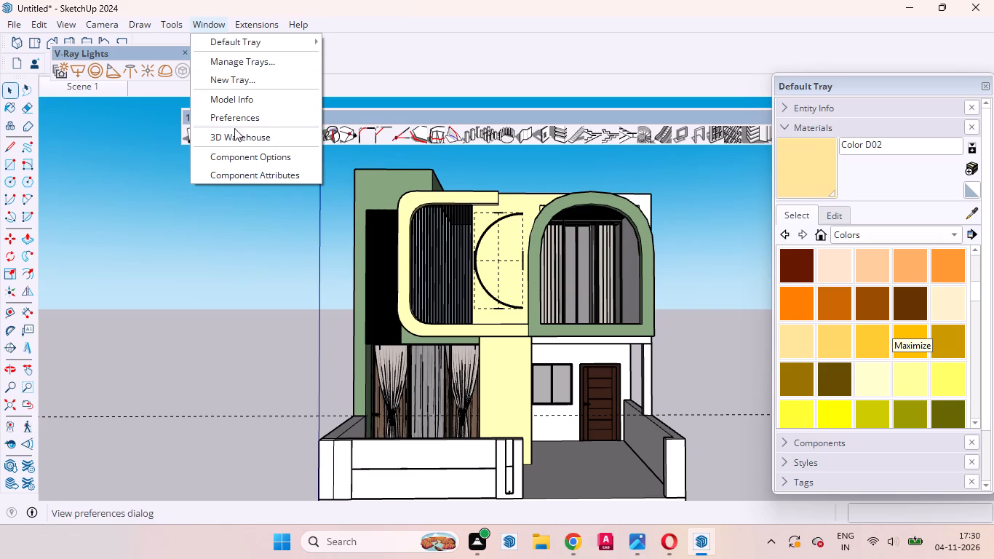
click(242, 135)
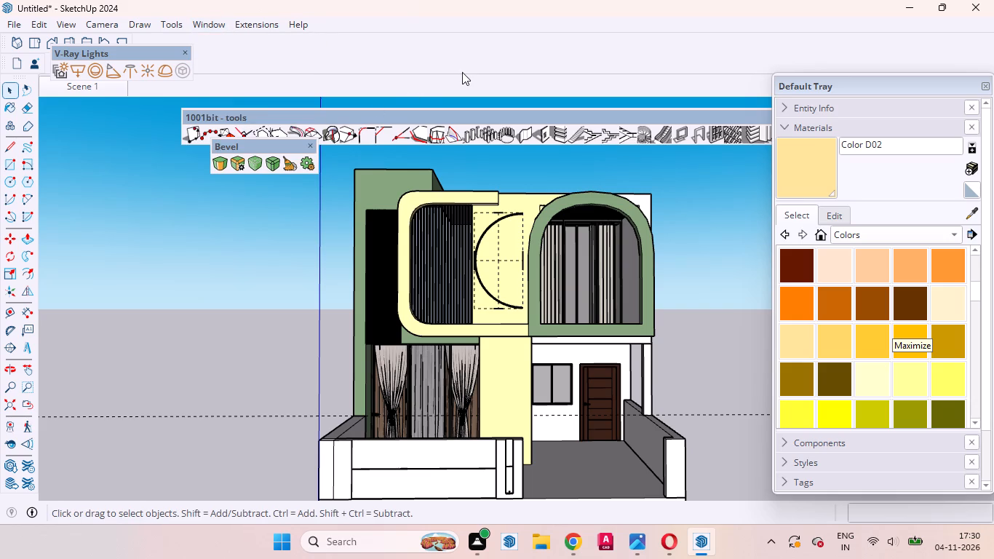
drag(481, 105, 501, 47)
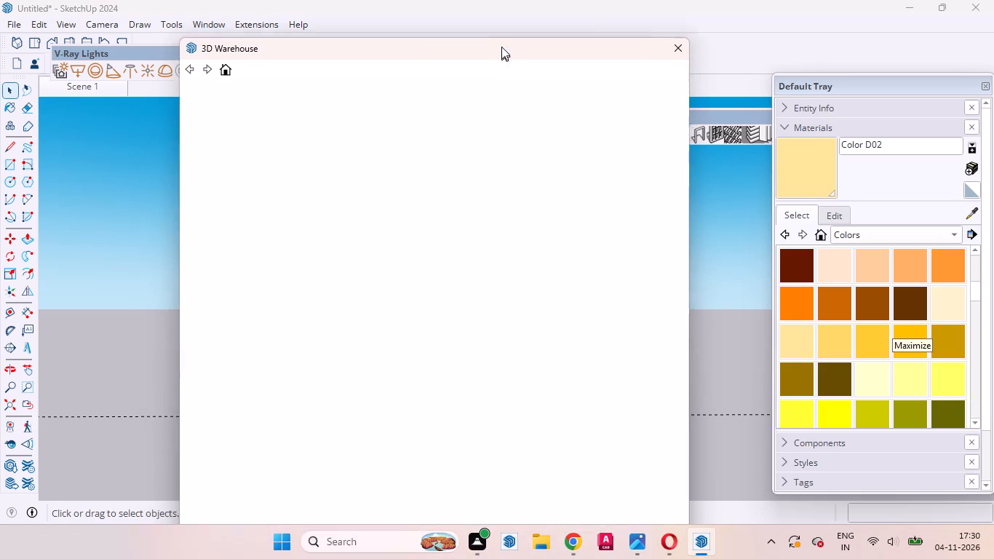
drag(501, 47, 510, 17)
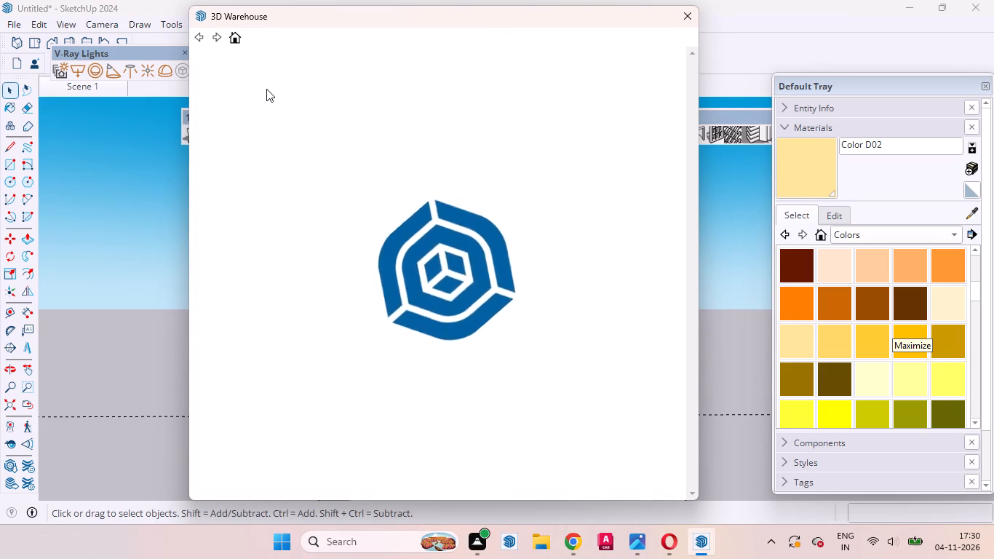
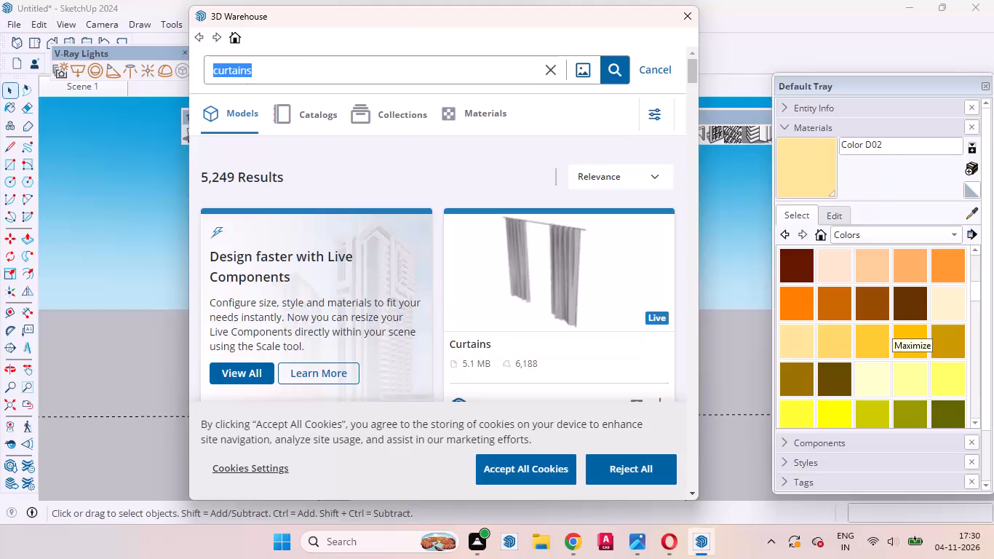
Search the 3D Warehouse models for "gate", replacing the curtains search.
key(BackSpace)
text(ga)
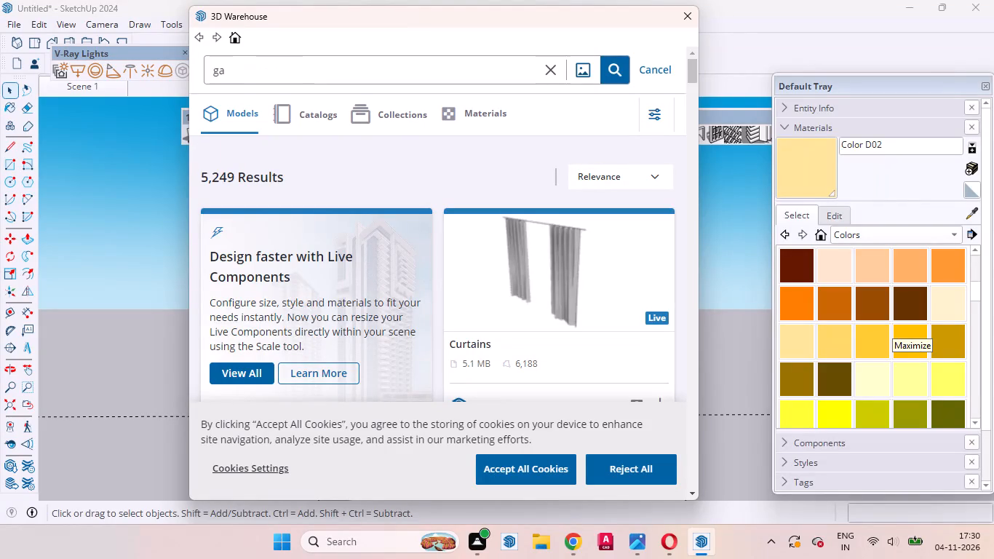
text(te)
key(Return)
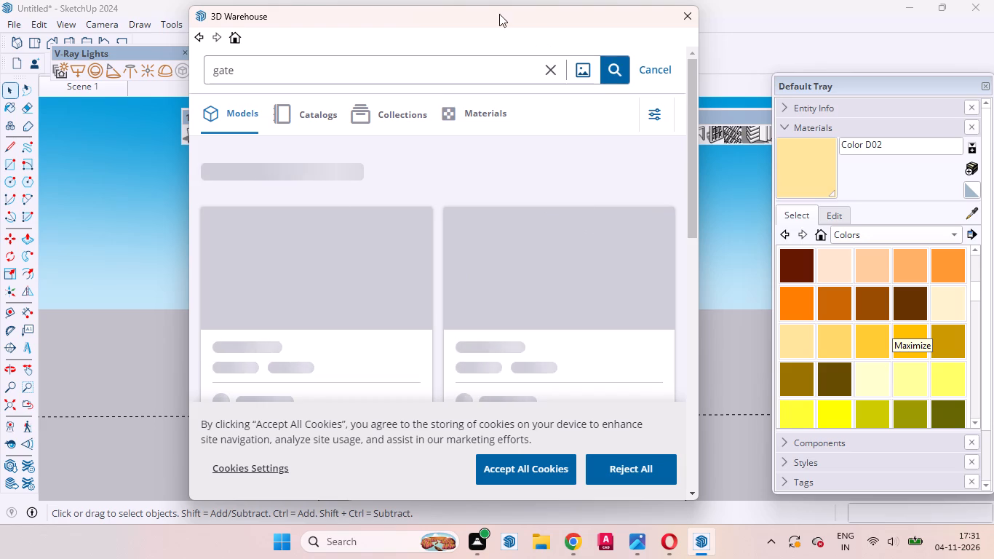
Browse the gate search results and compare the available designs for one suited to the front compound wall.
drag(490, 18, 491, 31)
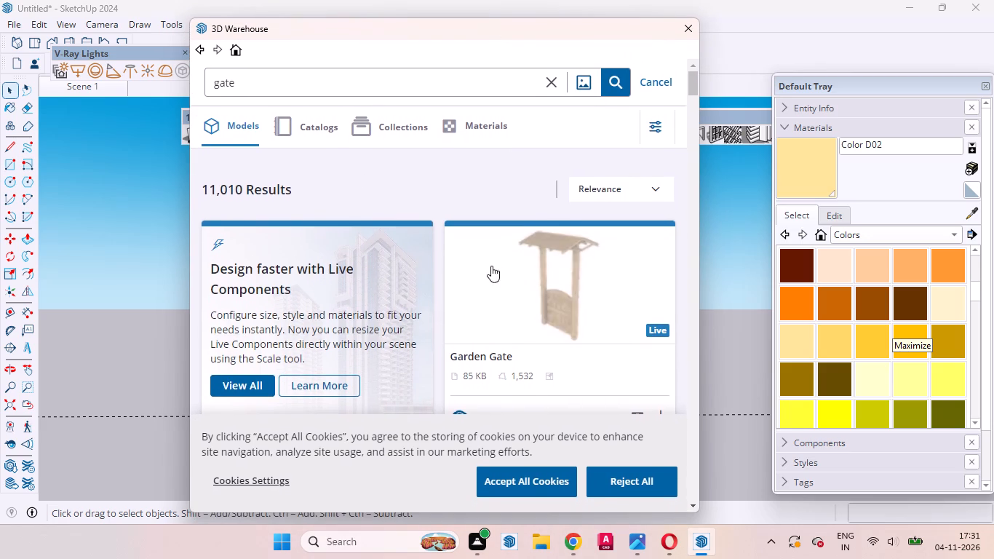
scroll(484, 263, down, 3)
scroll(485, 269, up, 4)
scroll(488, 271, down, 7)
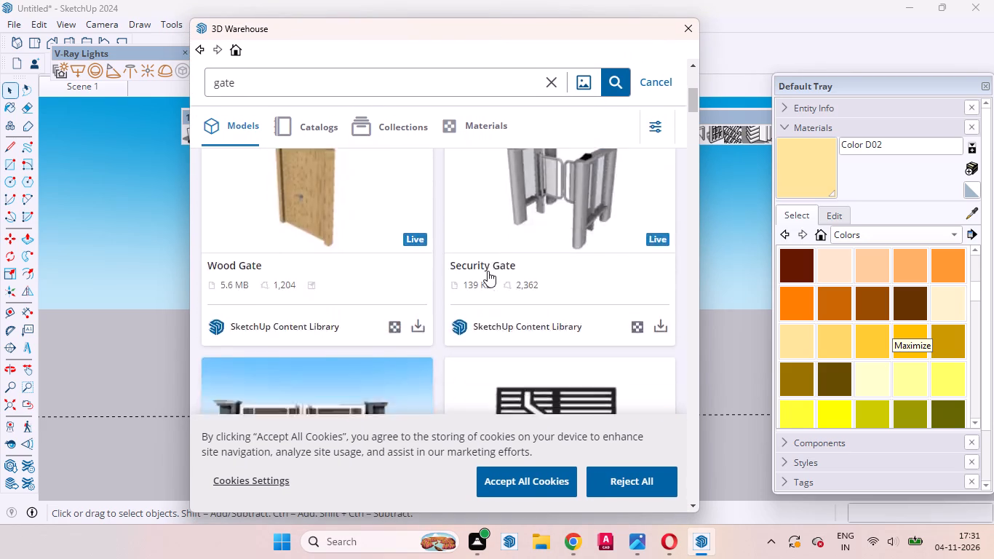
scroll(488, 271, down, 4)
scroll(488, 271, up, 1)
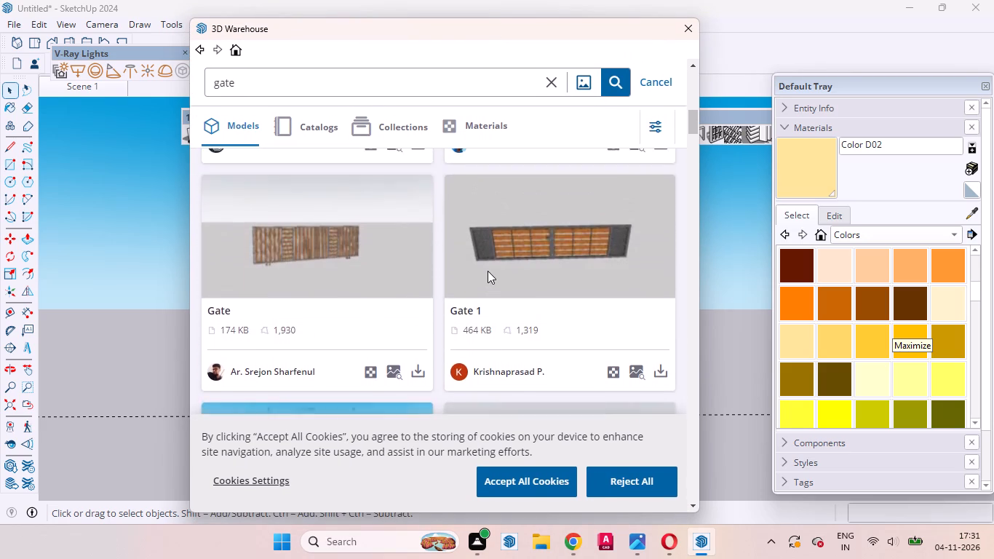
scroll(487, 271, down, 3)
scroll(464, 269, up, 1)
scroll(447, 286, down, 4)
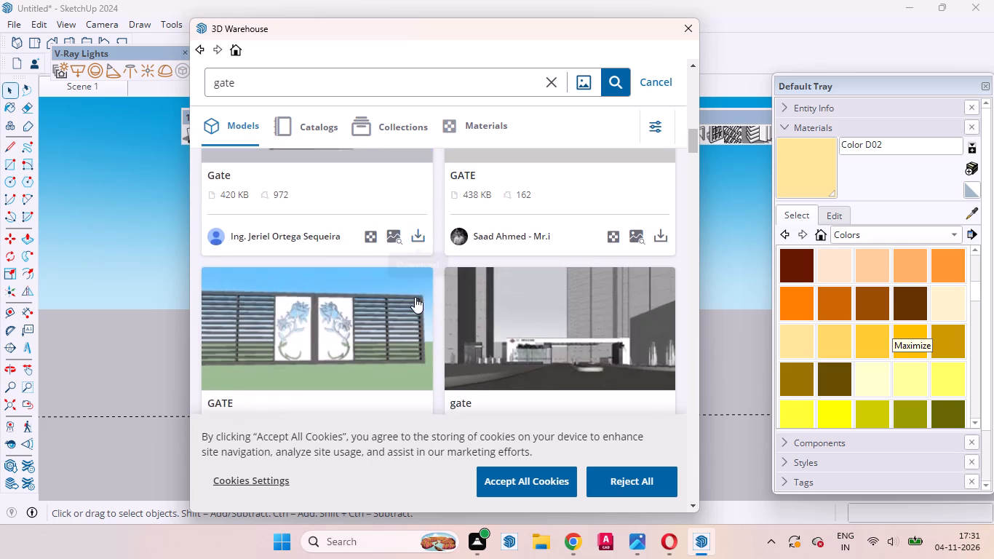
scroll(415, 297, down, 13)
scroll(489, 285, down, 11)
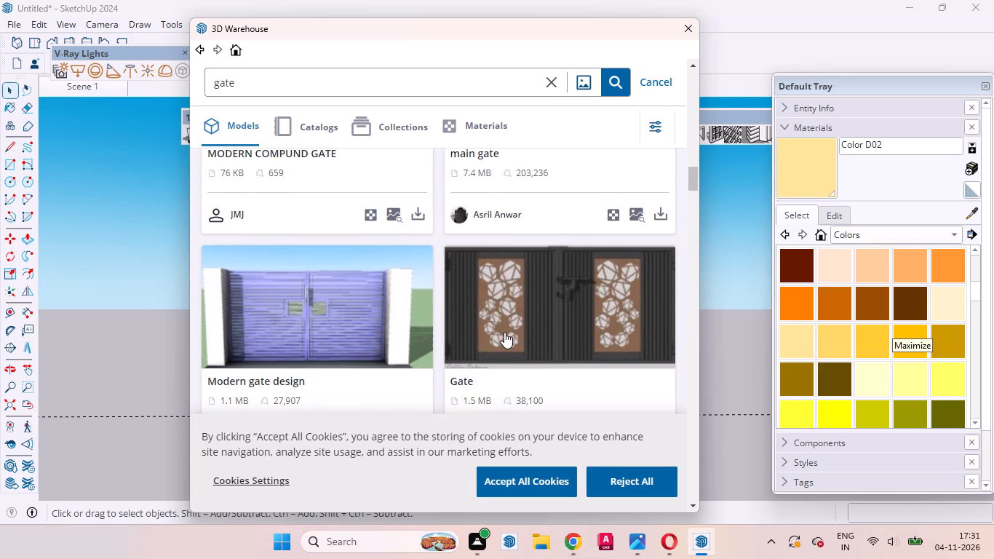
scroll(504, 332, down, 9)
scroll(541, 314, up, 13)
scroll(546, 243, up, 5)
scroll(481, 207, up, 14)
Move the 3D Warehouse window lower, try to browse further through the gate results, and close the window.
drag(504, 36, 437, 120)
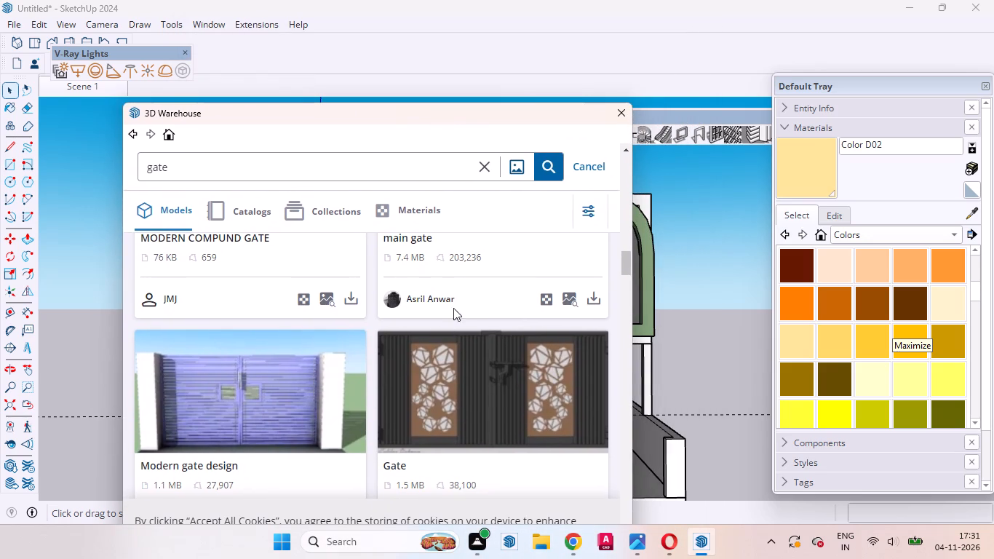
scroll(464, 280, up, 8)
drag(627, 263, 630, 221)
drag(624, 263, 629, 352)
click(622, 116)
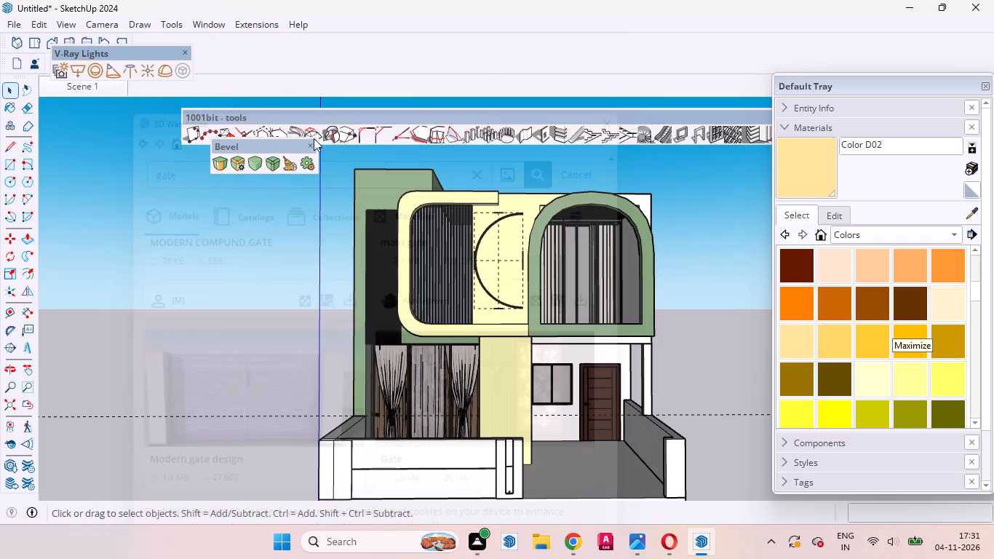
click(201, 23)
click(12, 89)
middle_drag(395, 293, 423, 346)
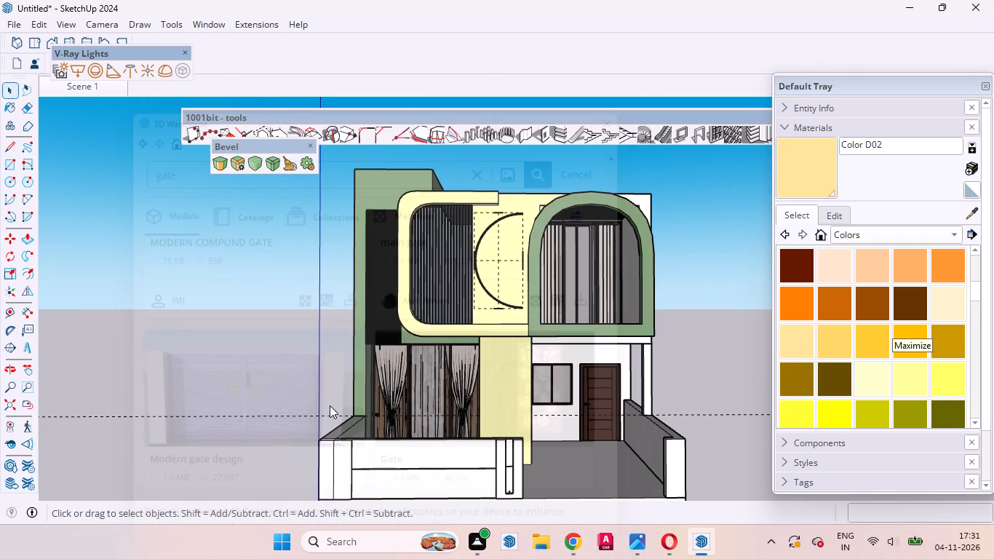
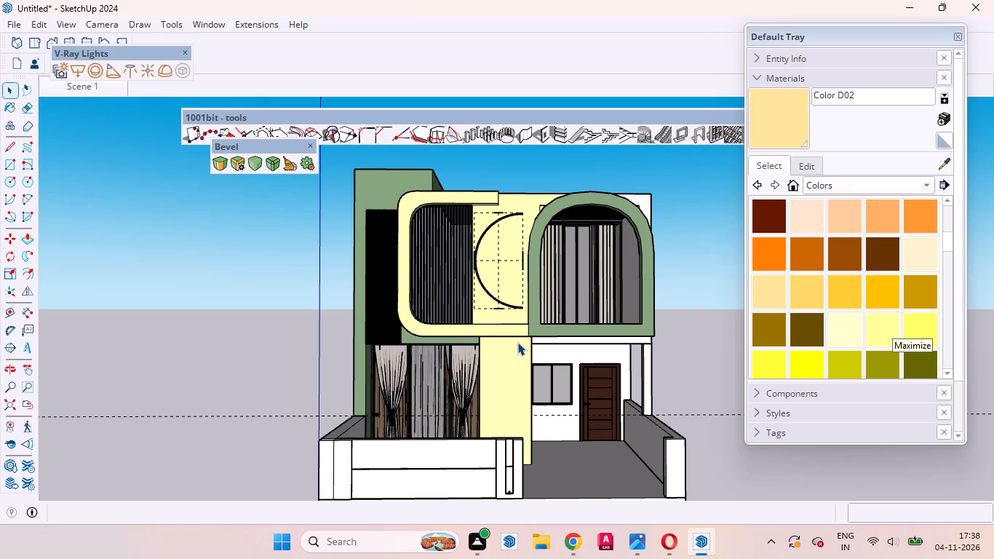
Examine the semicircular ring on the upper-floor wall and the slatted opening beside it.
scroll(457, 266, up, 6)
scroll(505, 264, down, 1)
scroll(505, 264, up, 2)
middle_drag(510, 266, 535, 334)
scroll(514, 305, up, 8)
scroll(511, 304, down, 2)
scroll(511, 304, up, 1)
middle_drag(473, 297, 606, 330)
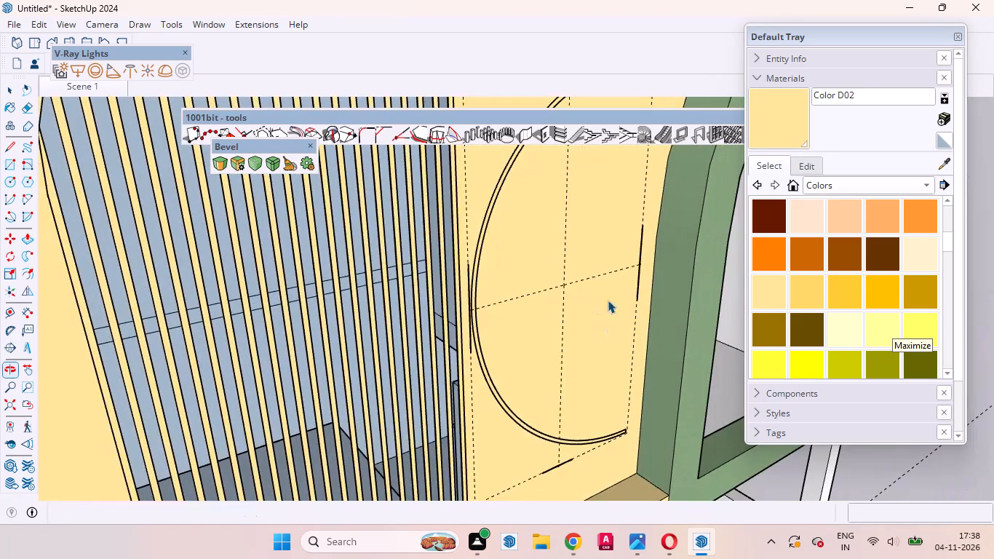
scroll(601, 267, down, 9)
scroll(530, 231, up, 1)
scroll(531, 231, down, 3)
middle_drag(503, 274, 410, 298)
scroll(400, 258, down, 4)
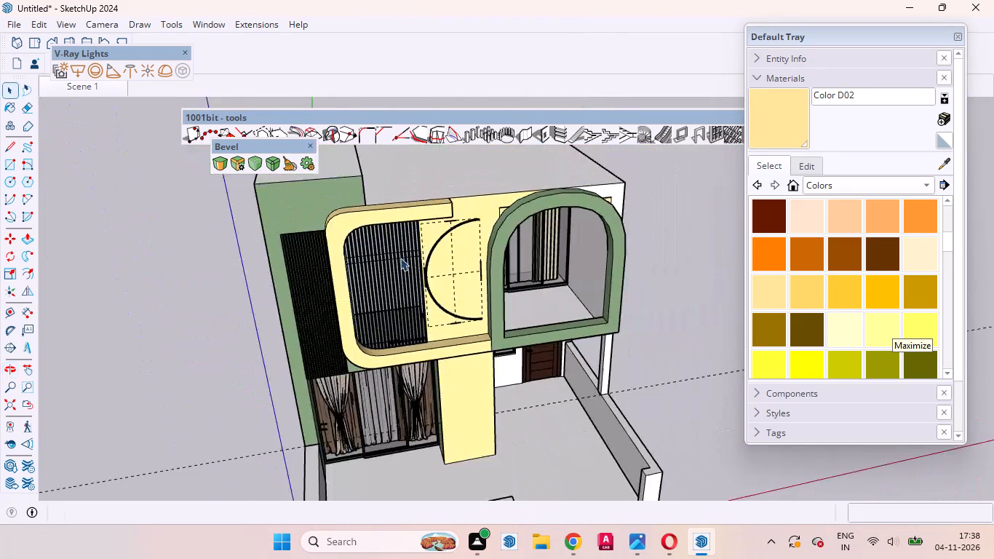
Delete the long horizontal guide line running across the house.
scroll(400, 258, down, 10)
click(567, 326)
drag(613, 325, 560, 275)
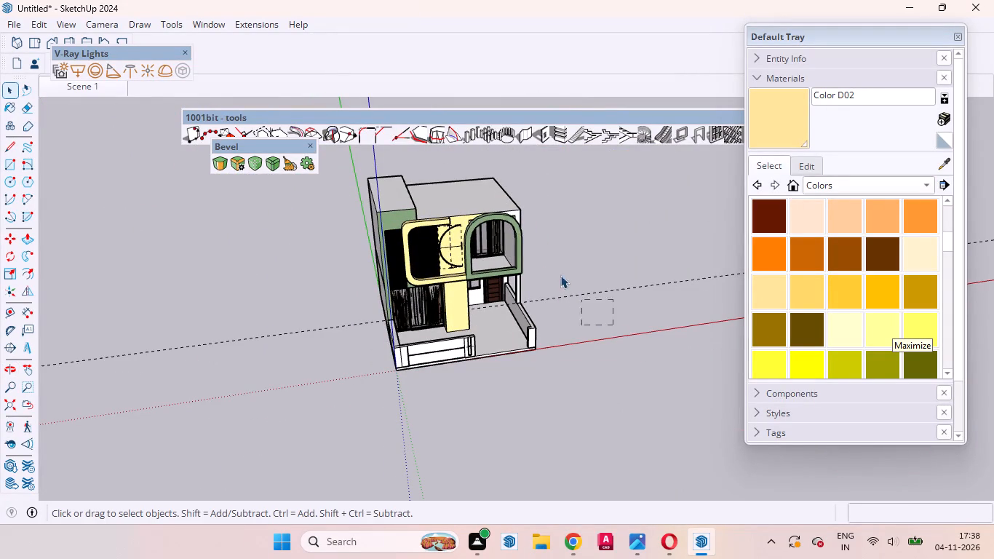
drag(560, 275, 549, 262)
scroll(572, 263, up, 9)
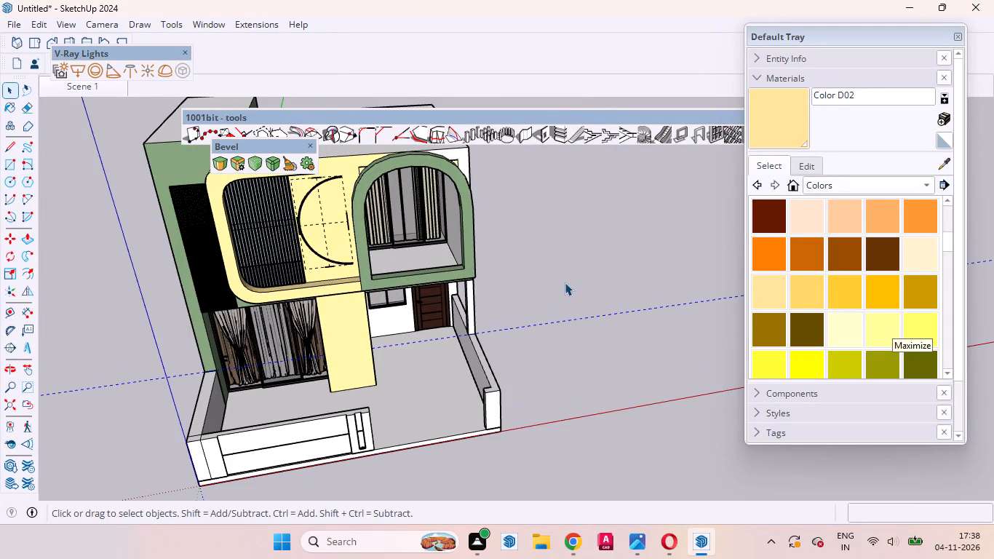
key(Delete)
Examine the wall beside the ground-floor curtained window and the arched balcony, and return to the Scene 1 view.
scroll(381, 377, up, 5)
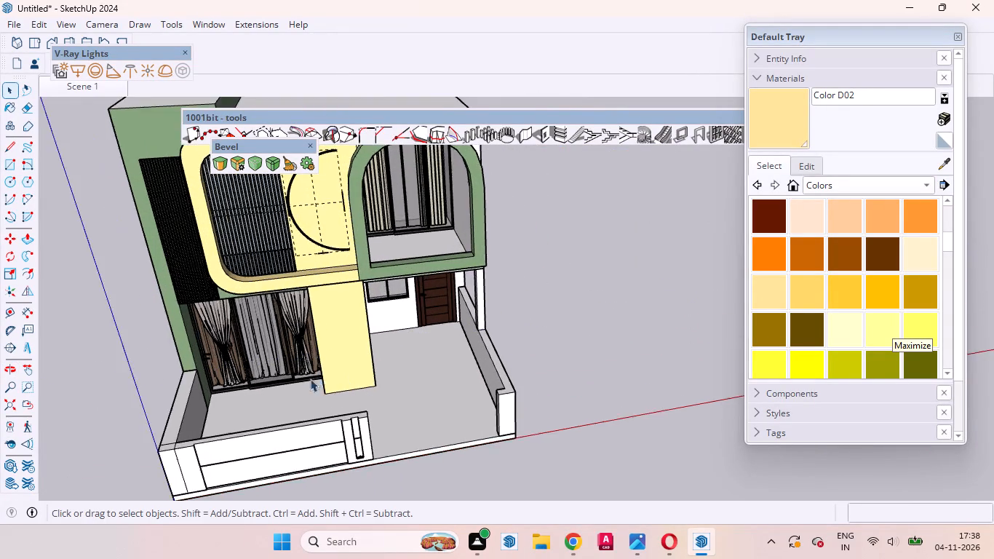
scroll(310, 378, up, 4)
middle_drag(300, 398, 428, 344)
scroll(405, 356, up, 14)
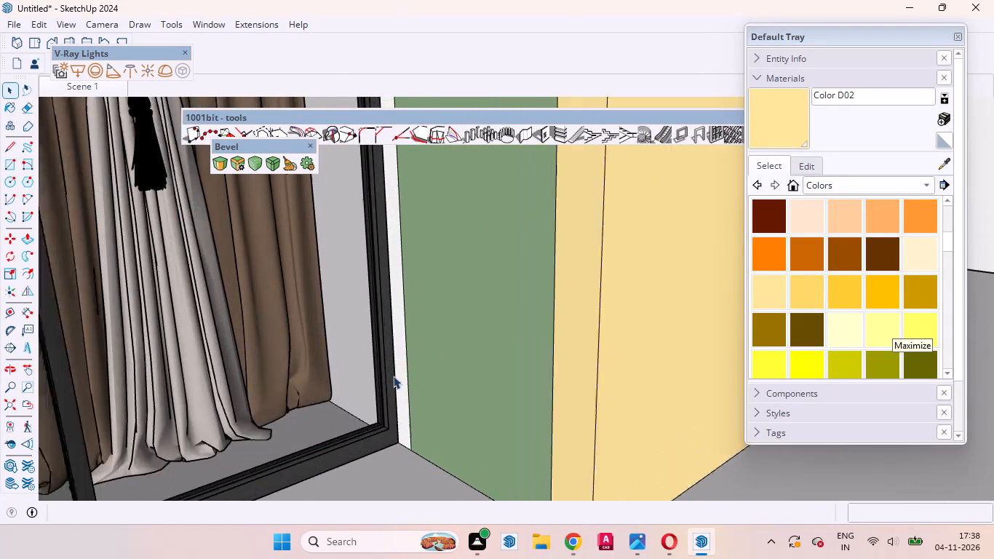
middle_drag(390, 382, 502, 414)
scroll(438, 378, down, 15)
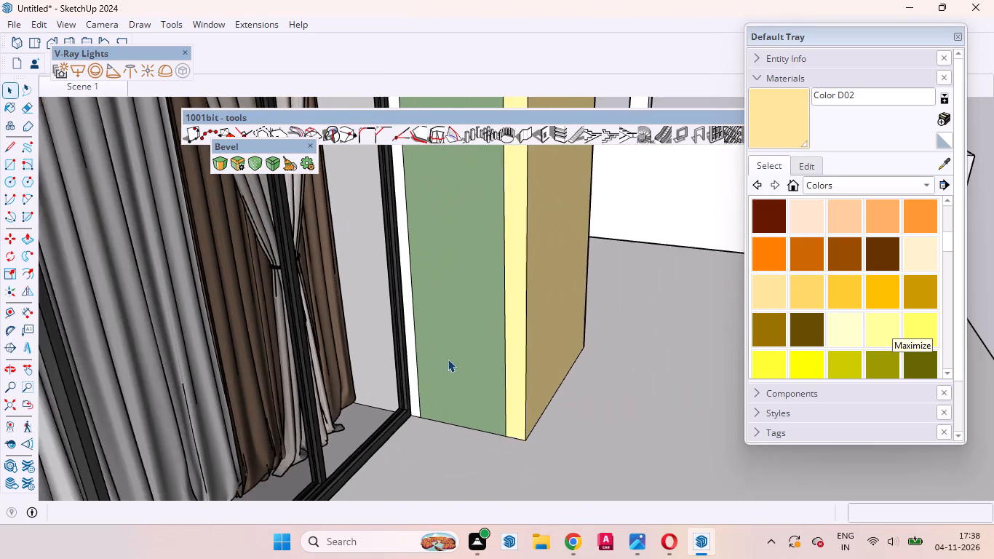
middle_drag(442, 367, 359, 453)
scroll(354, 451, up, 1)
scroll(314, 397, down, 16)
middle_drag(484, 321, 341, 333)
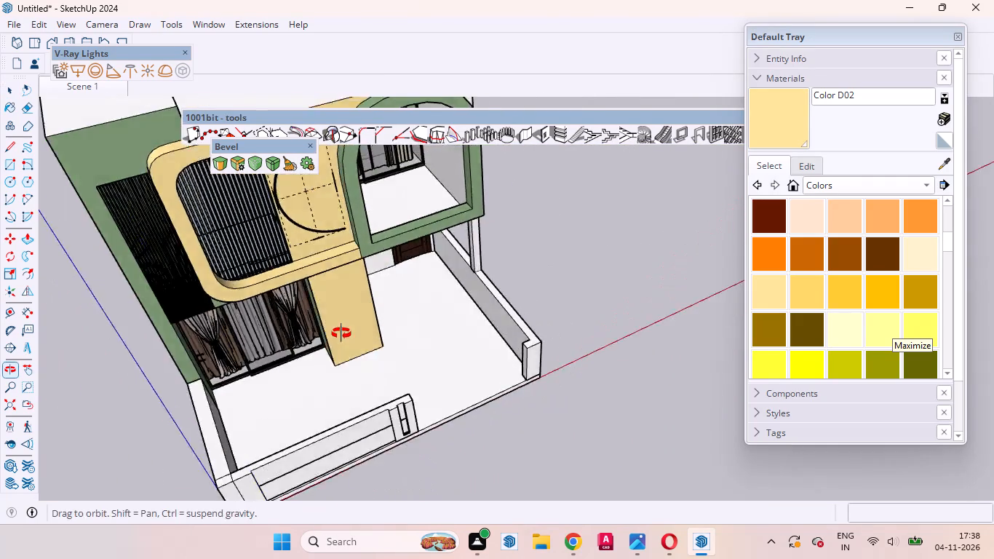
middle_drag(341, 333, 334, 299)
scroll(418, 256, down, 9)
scroll(426, 219, up, 9)
middle_drag(423, 261, 410, 190)
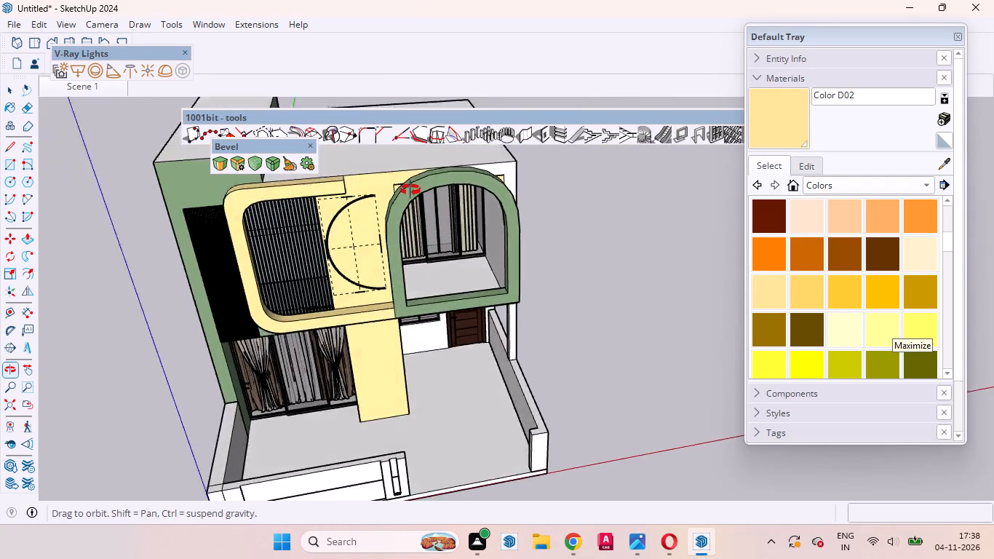
middle_drag(410, 190, 416, 162)
scroll(480, 161, up, 10)
scroll(455, 331, down, 6)
middle_drag(421, 328, 418, 253)
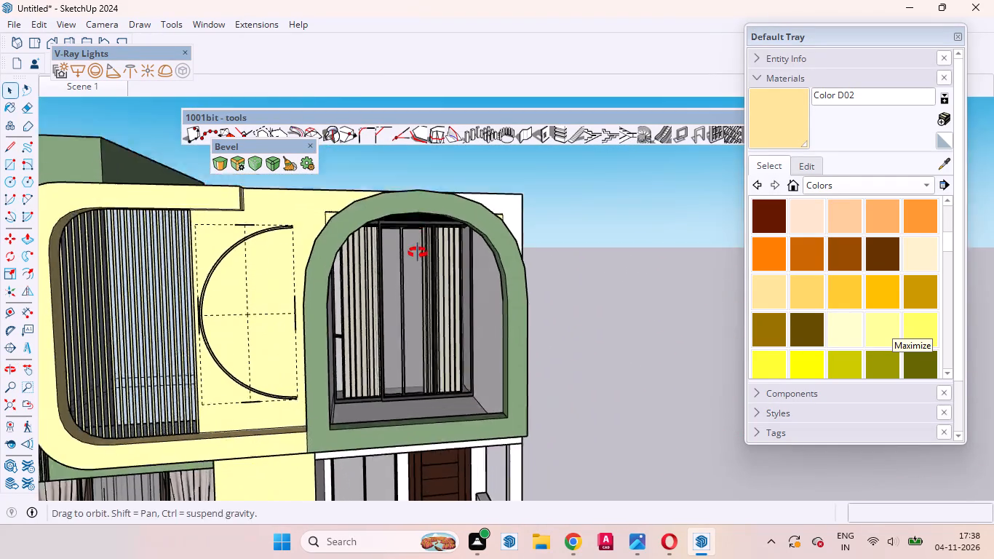
middle_drag(418, 253, 418, 194)
scroll(431, 147, up, 8)
scroll(386, 258, down, 5)
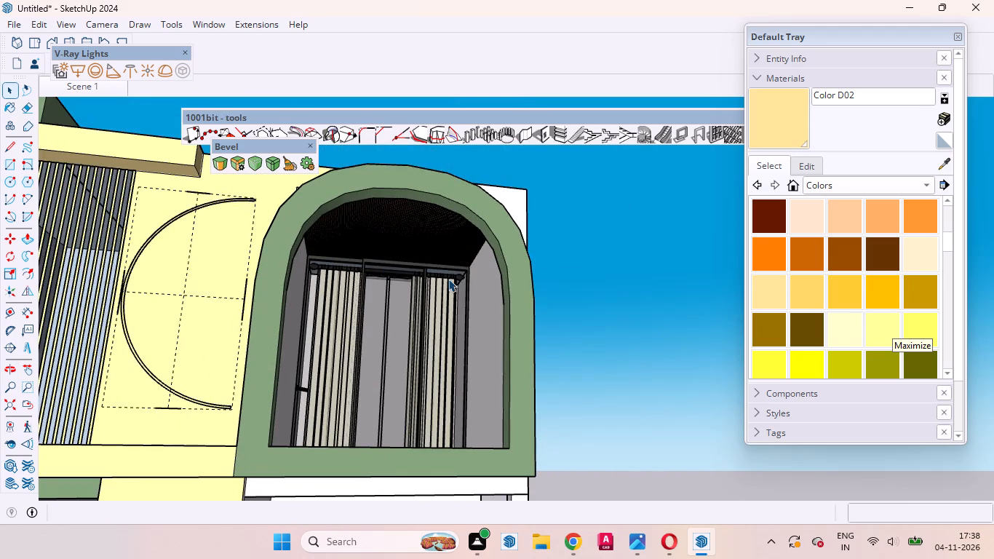
middle_drag(448, 282, 402, 306)
scroll(402, 306, up, 1)
scroll(430, 289, down, 13)
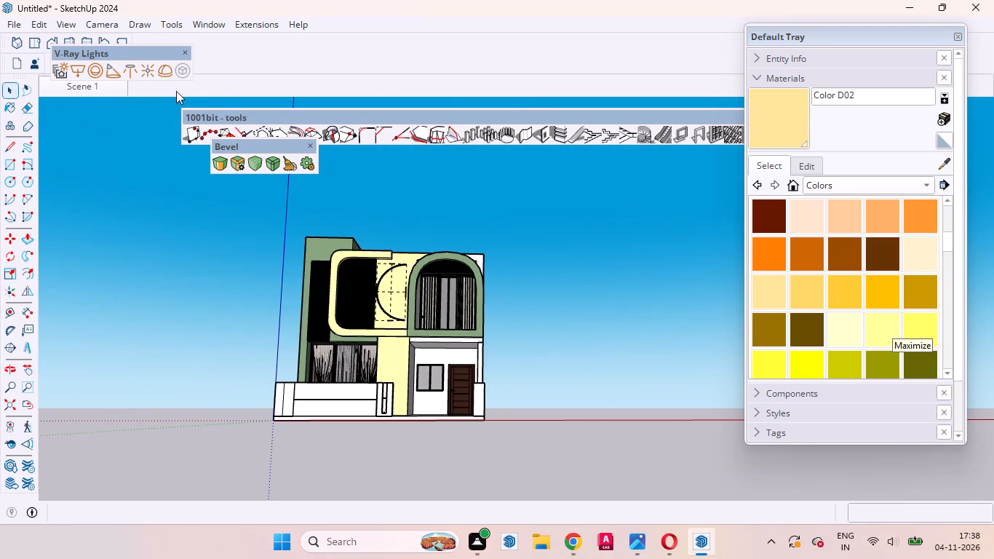
click(101, 94)
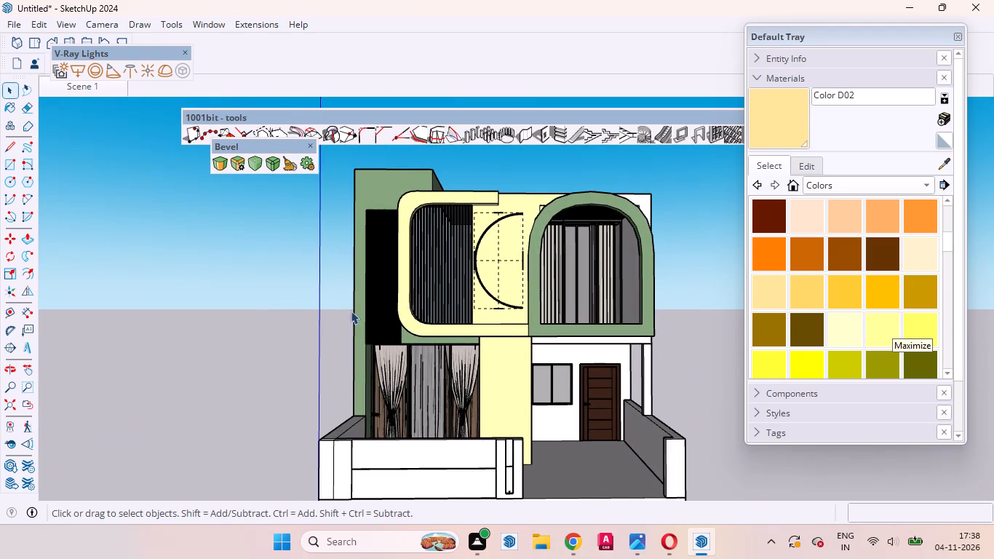
Inspect the semicircular ring and its surrounding guide lines on the yellow upper-floor wall.
scroll(496, 247, up, 6)
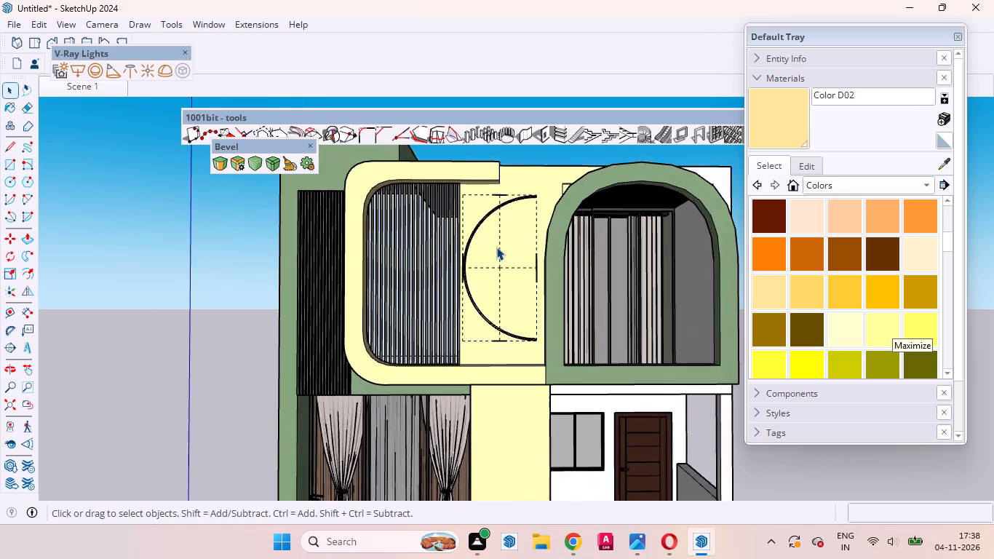
scroll(496, 247, up, 7)
middle_drag(501, 271, 413, 352)
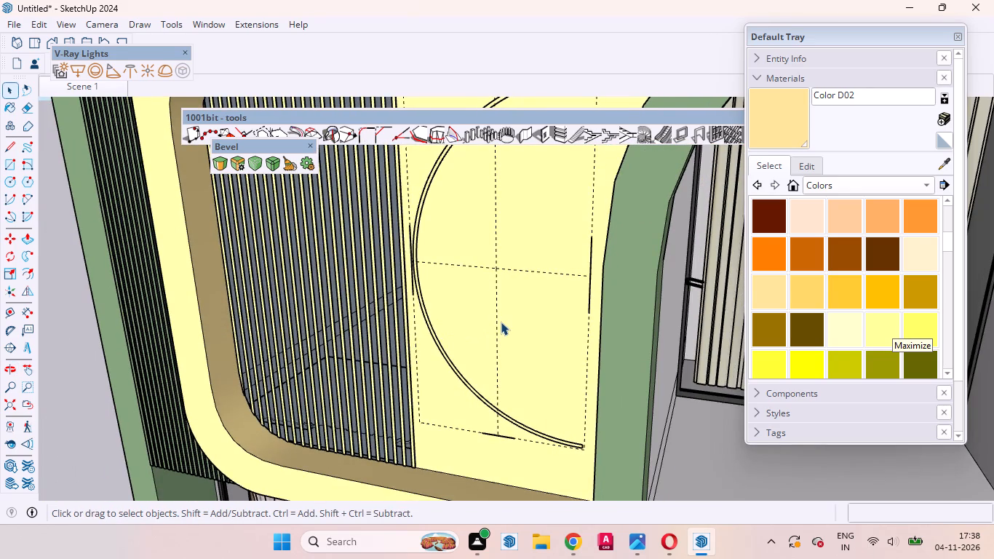
scroll(501, 322, up, 3)
scroll(406, 327, down, 3)
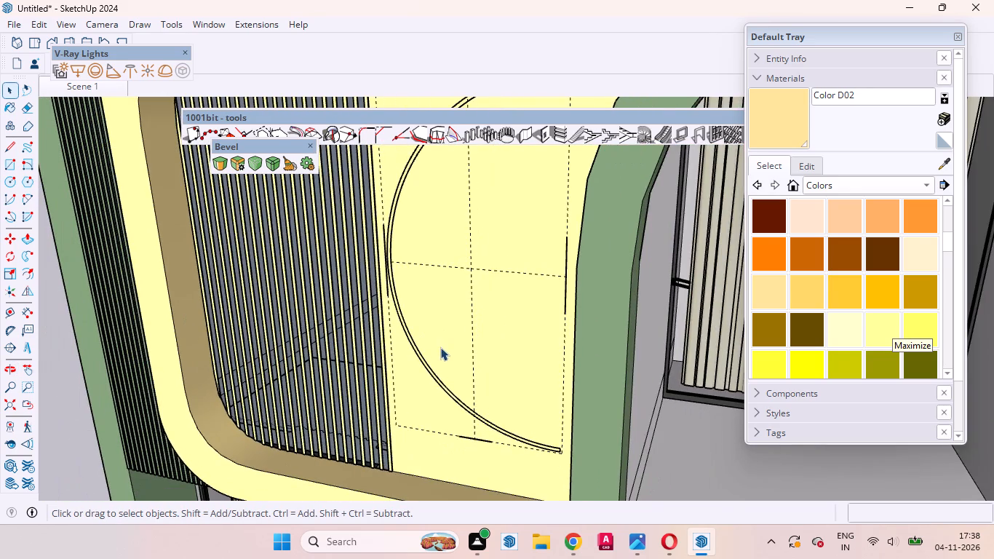
middle_drag(432, 341, 427, 292)
scroll(418, 370, down, 4)
middle_drag(418, 376, 426, 378)
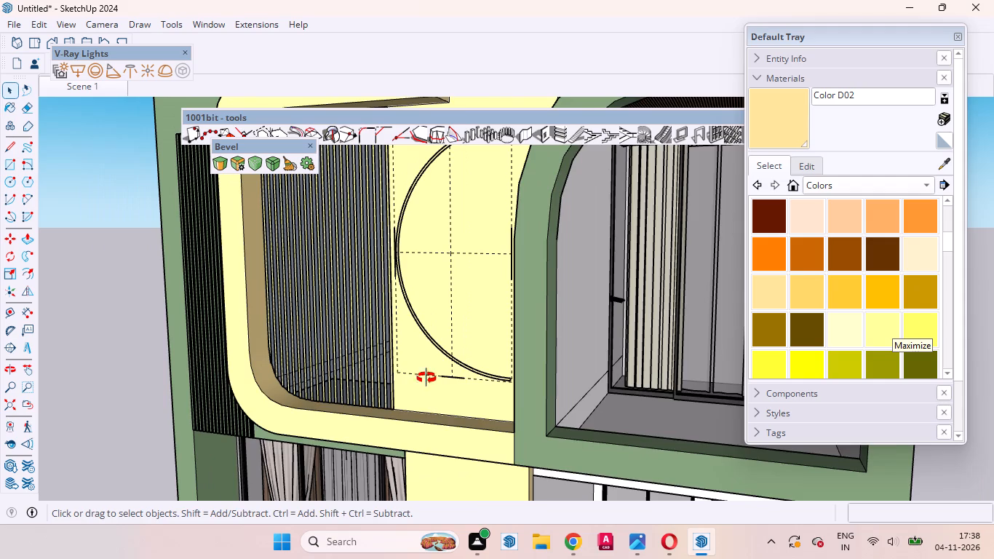
middle_drag(426, 378, 501, 393)
scroll(402, 370, down, 3)
scroll(401, 370, up, 1)
scroll(400, 370, down, 12)
scroll(461, 306, up, 9)
middle_drag(471, 349, 452, 285)
scroll(427, 319, up, 11)
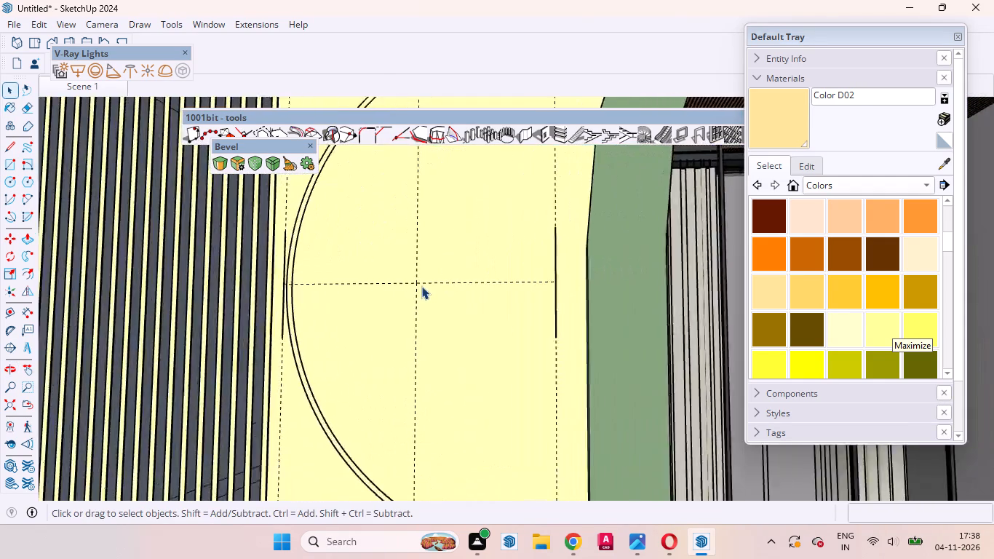
scroll(421, 286, up, 9)
scroll(442, 309, down, 2)
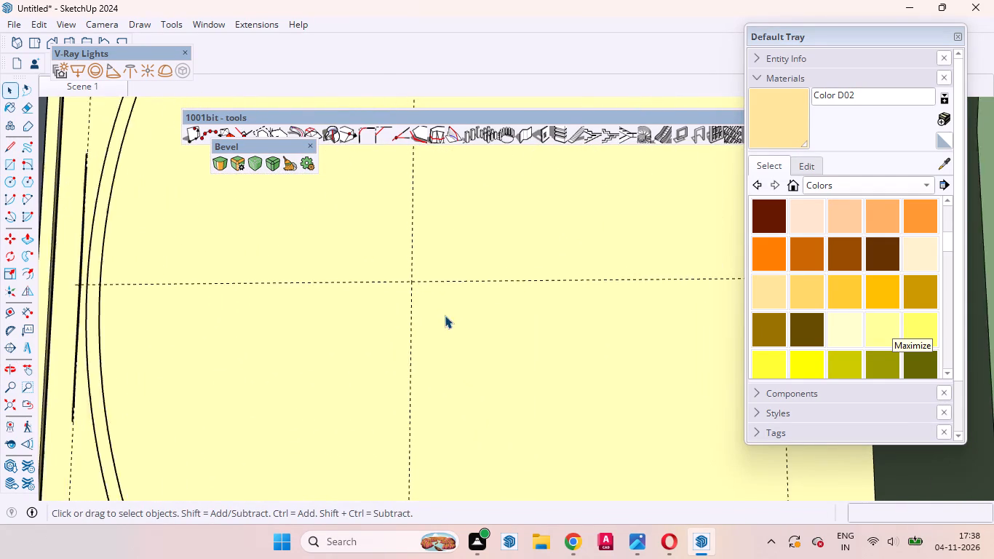
scroll(445, 315, down, 2)
middle_drag(476, 337, 398, 336)
scroll(399, 325, down, 16)
scroll(379, 290, up, 1)
scroll(380, 290, down, 6)
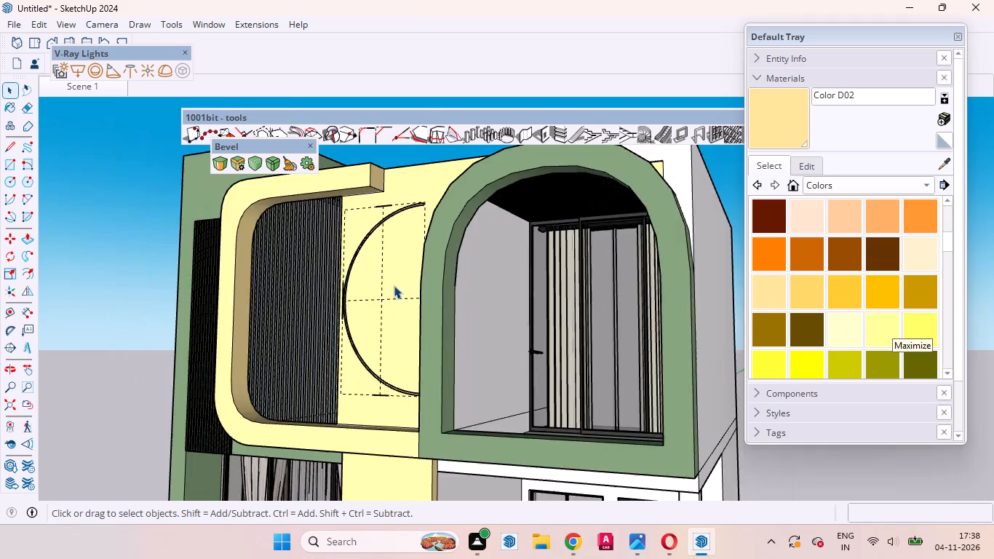
scroll(394, 285, down, 3)
Inspect the wooden slatted ceiling of the arched balcony by selecting it inside its group.
click(660, 333)
middle_drag(480, 335, 606, 286)
scroll(554, 285, up, 20)
scroll(554, 285, up, 8)
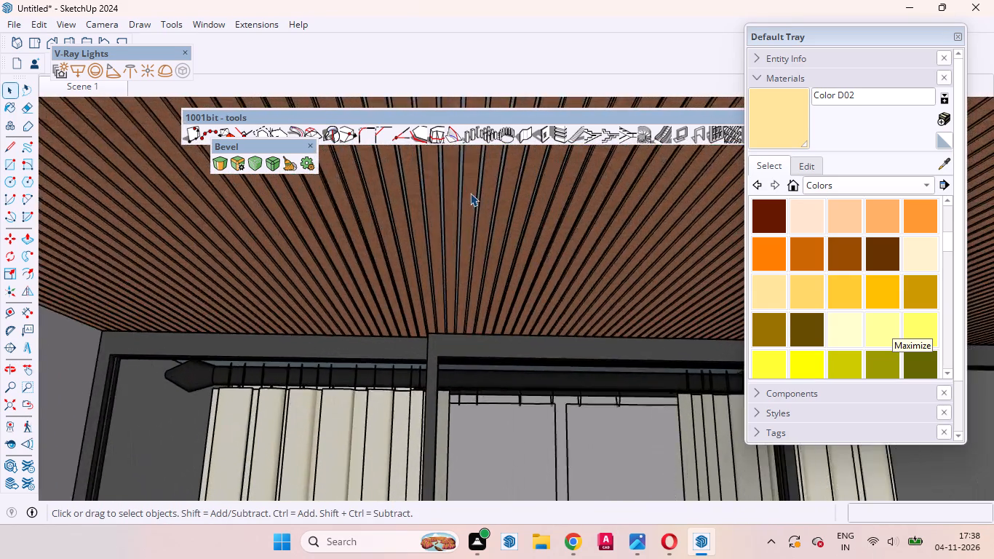
scroll(470, 193, up, 3)
click(470, 193)
triple_click(464, 211)
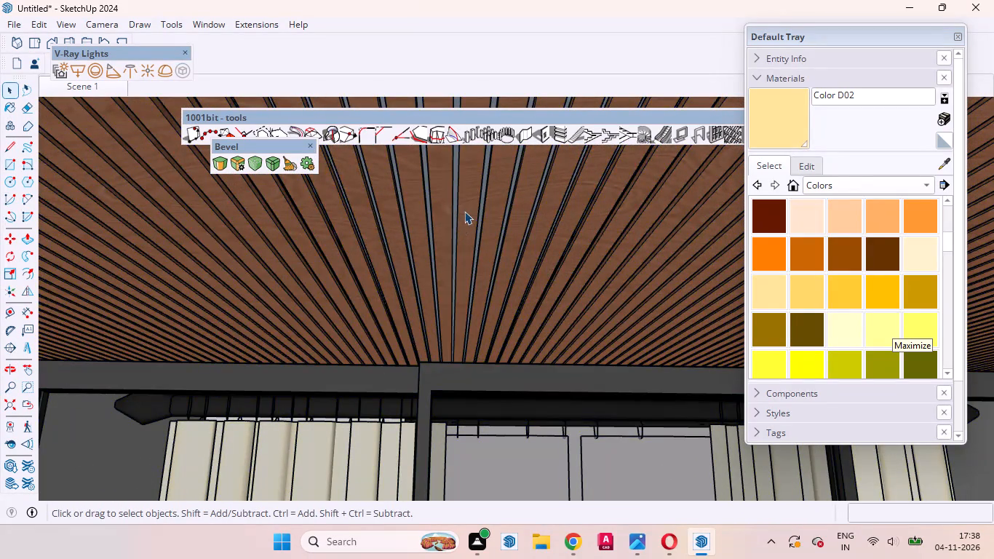
scroll(429, 262, down, 20)
scroll(429, 262, down, 15)
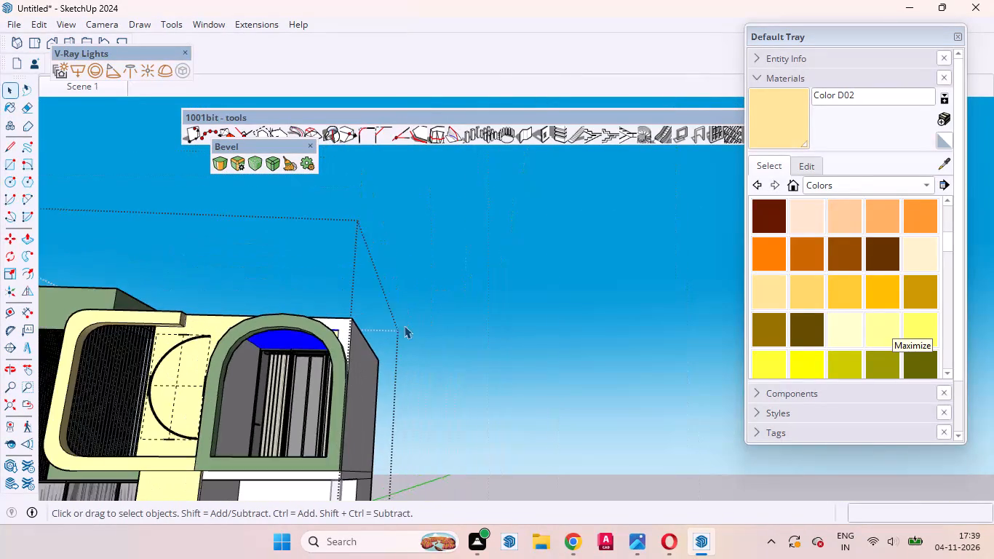
click(528, 399)
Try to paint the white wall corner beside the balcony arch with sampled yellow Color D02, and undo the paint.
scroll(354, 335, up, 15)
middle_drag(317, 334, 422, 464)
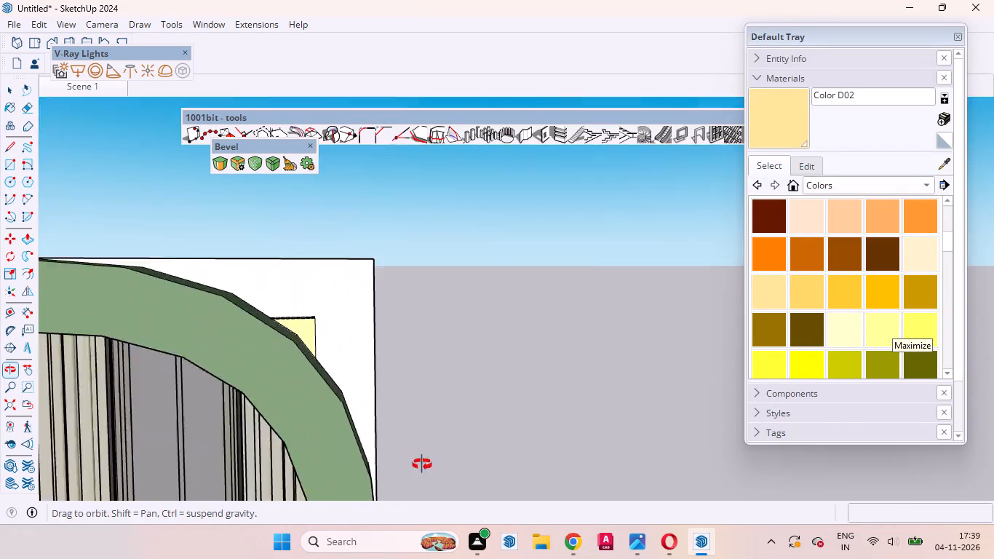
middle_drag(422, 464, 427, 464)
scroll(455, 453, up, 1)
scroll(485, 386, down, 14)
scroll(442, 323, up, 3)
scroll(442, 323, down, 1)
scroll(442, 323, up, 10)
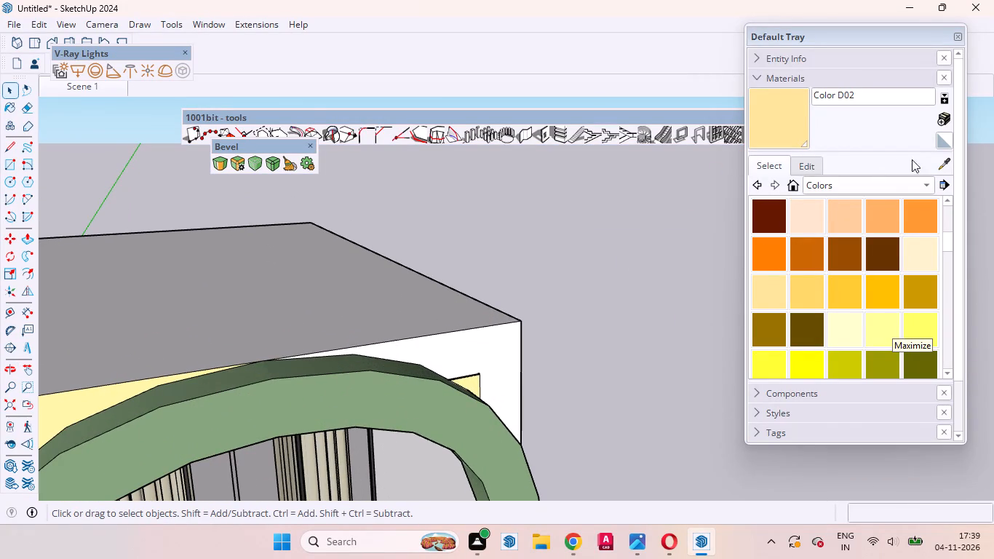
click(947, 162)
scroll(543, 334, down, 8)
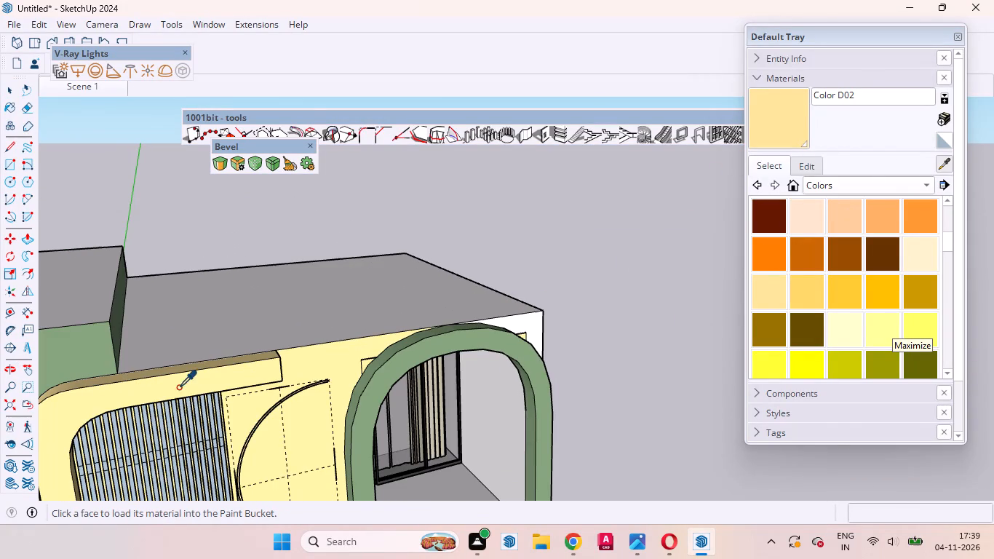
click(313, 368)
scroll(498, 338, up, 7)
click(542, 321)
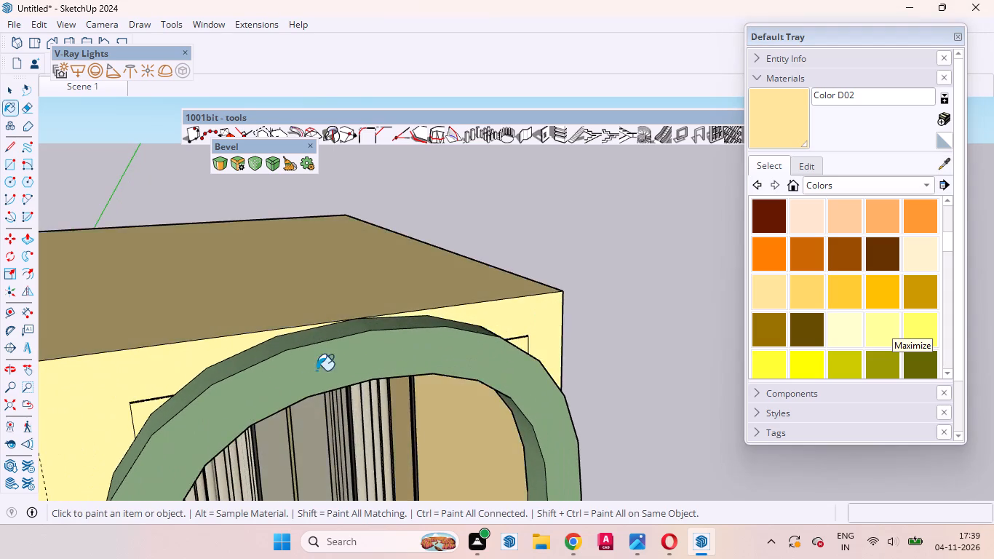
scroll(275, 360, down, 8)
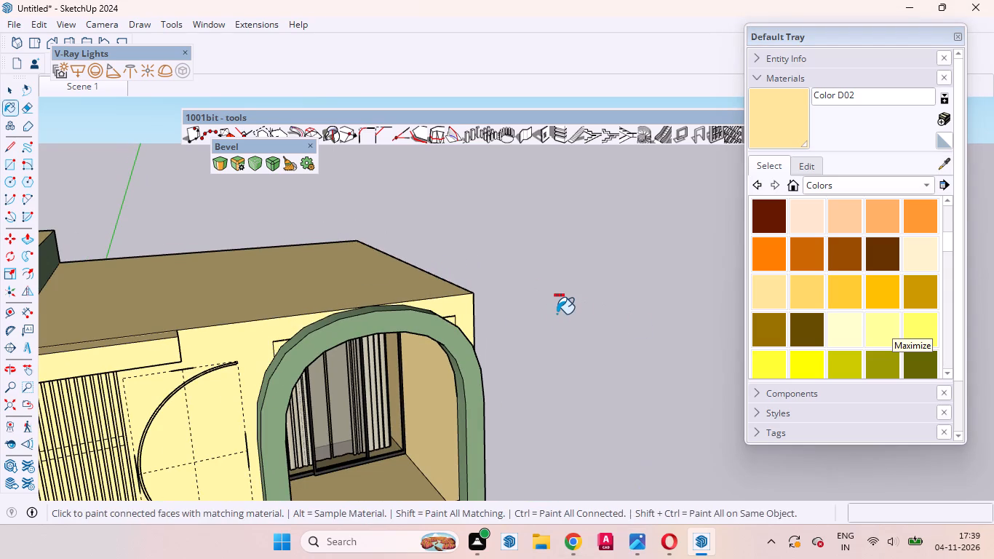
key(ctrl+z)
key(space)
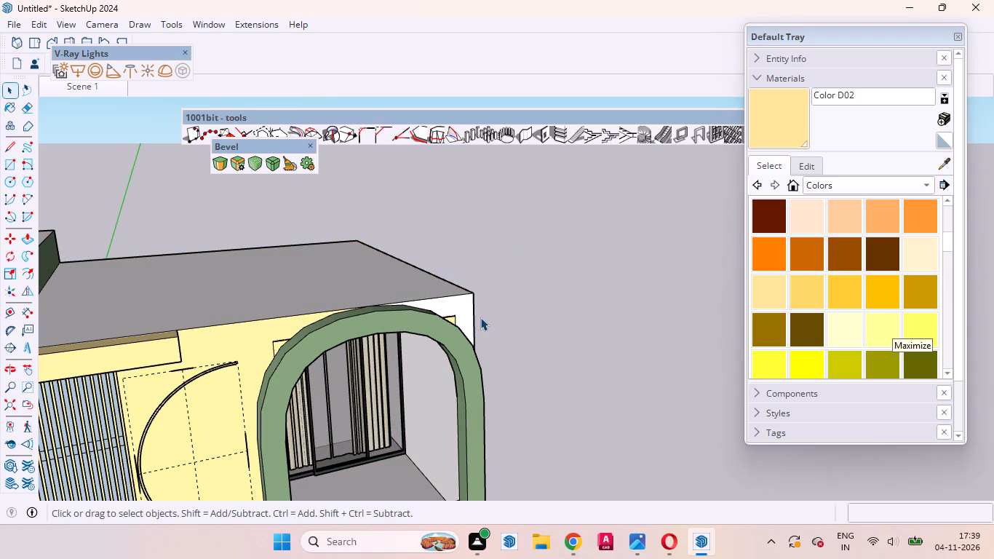
Inside the house group, paint only the white front face beside the balcony arch with the pillar's yellow Color D02.
scroll(477, 317, up, 7)
double_click(460, 293)
click(461, 303)
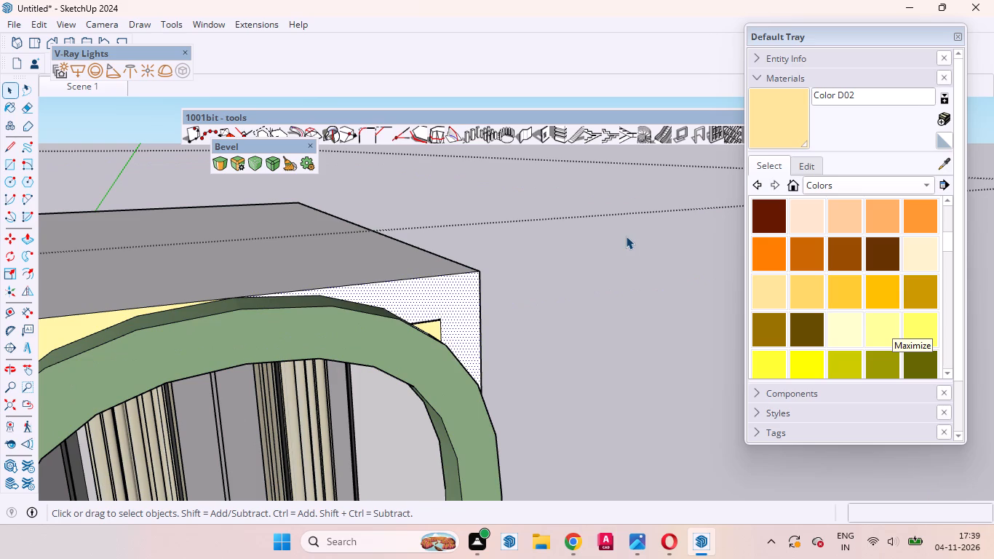
scroll(626, 236, down, 16)
click(942, 163)
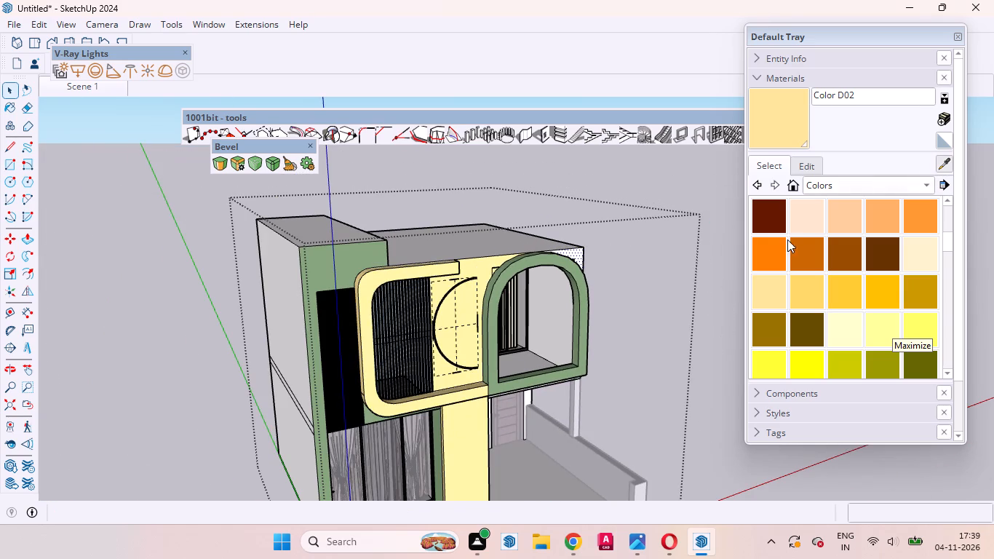
click(468, 445)
scroll(599, 244, up, 8)
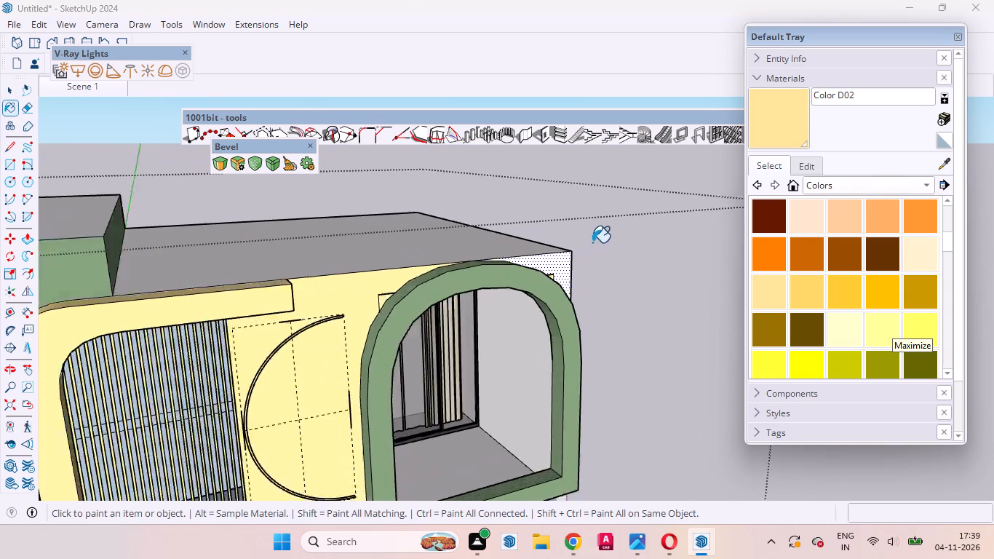
scroll(592, 242, up, 6)
click(538, 261)
scroll(575, 274, down, 10)
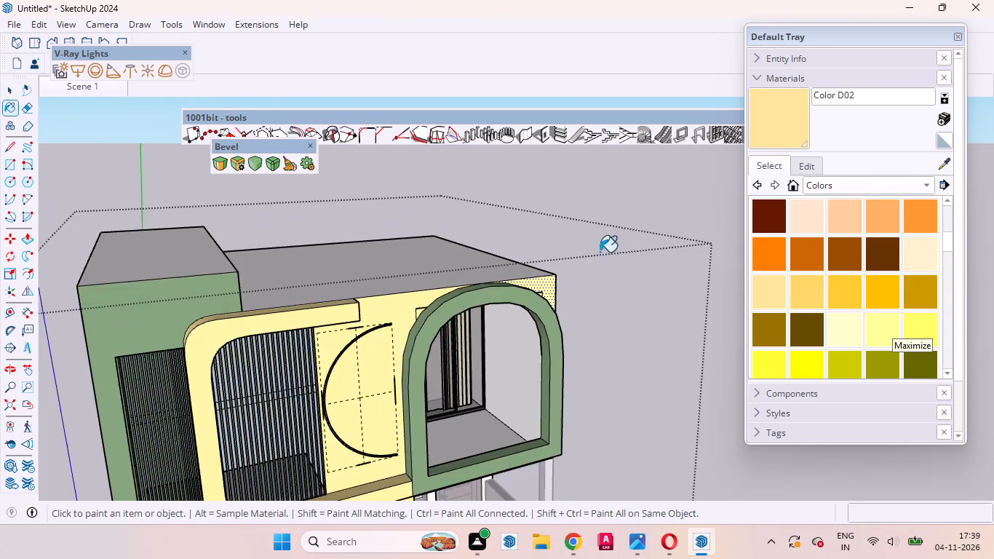
middle_drag(600, 261, 491, 261)
click(11, 90)
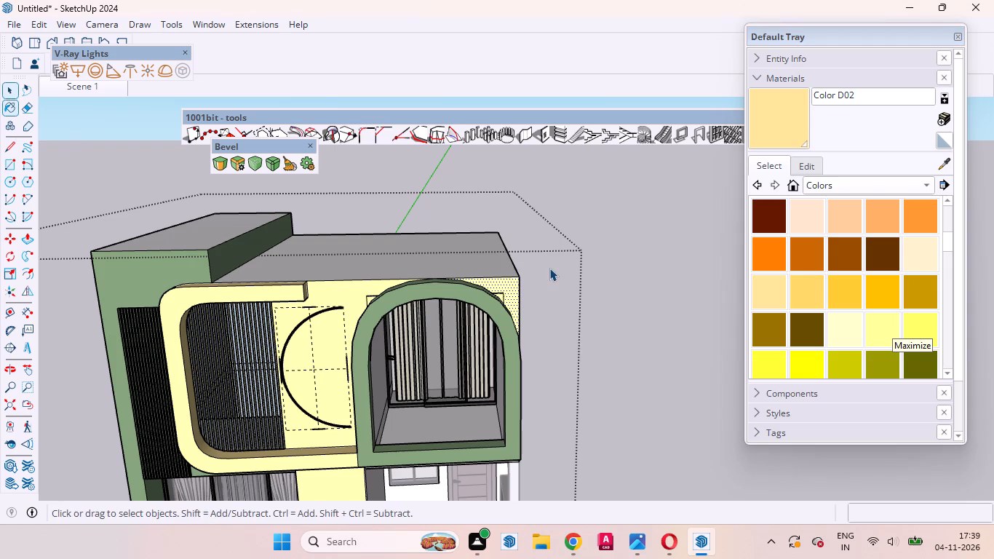
scroll(550, 268, down, 9)
click(621, 345)
click(613, 341)
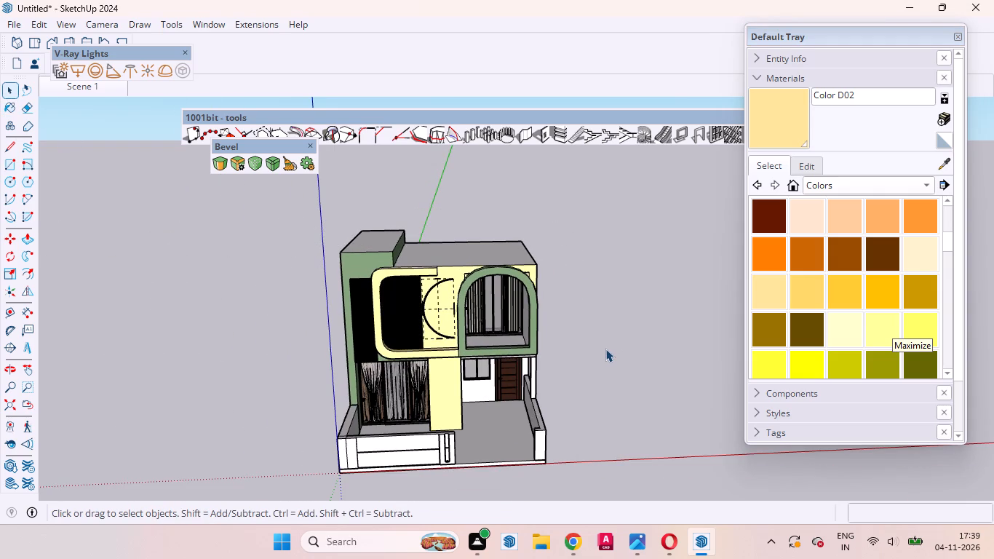
Examine the whole house facade, the arched balcony with its slatted ceiling and the compound wall from several angles.
scroll(588, 365, down, 4)
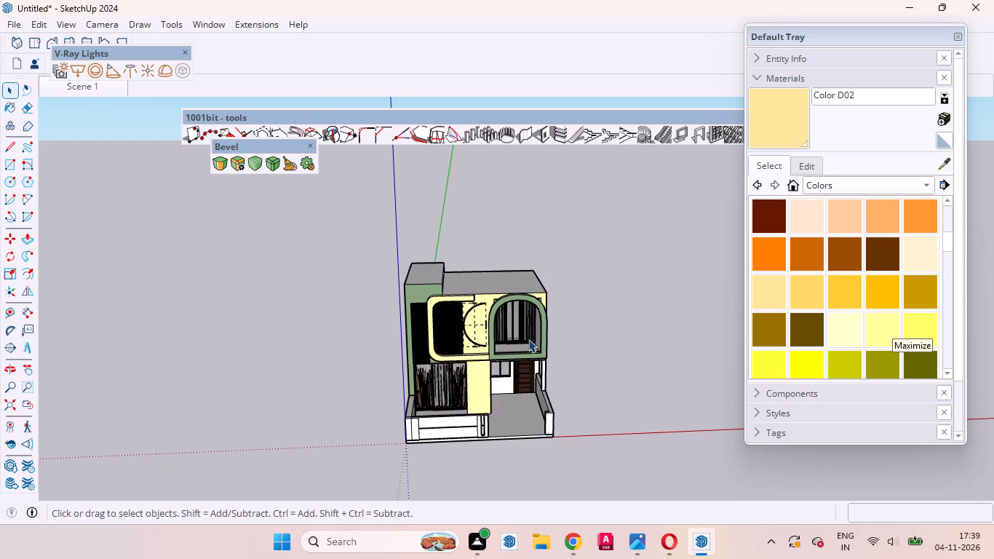
scroll(522, 358, down, 4)
middle_drag(477, 359, 465, 318)
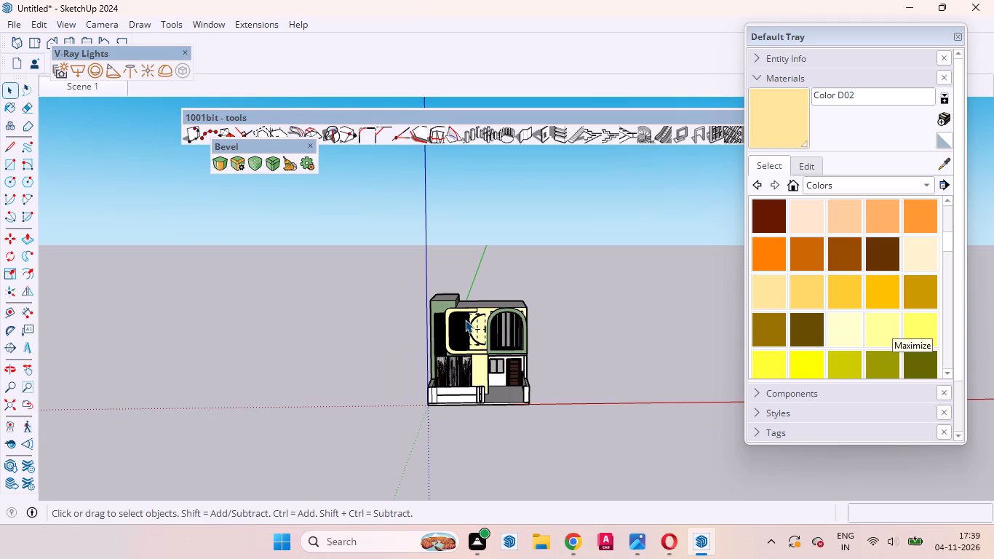
scroll(467, 331, down, 3)
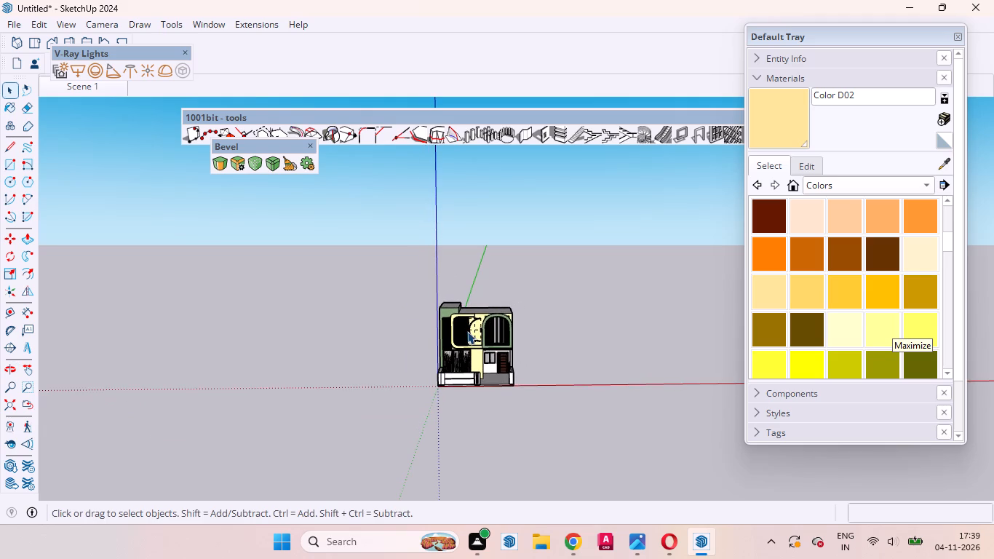
scroll(473, 336, up, 3)
scroll(470, 344, down, 4)
scroll(475, 328, up, 8)
scroll(474, 341, down, 1)
scroll(474, 341, up, 1)
scroll(474, 341, down, 4)
middle_drag(477, 358, 475, 336)
scroll(477, 343, down, 2)
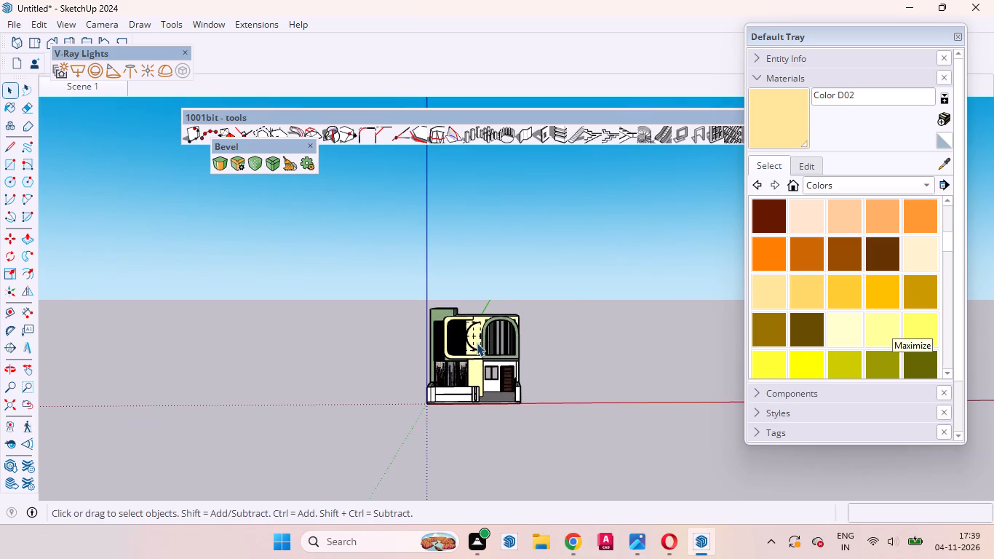
scroll(477, 343, down, 2)
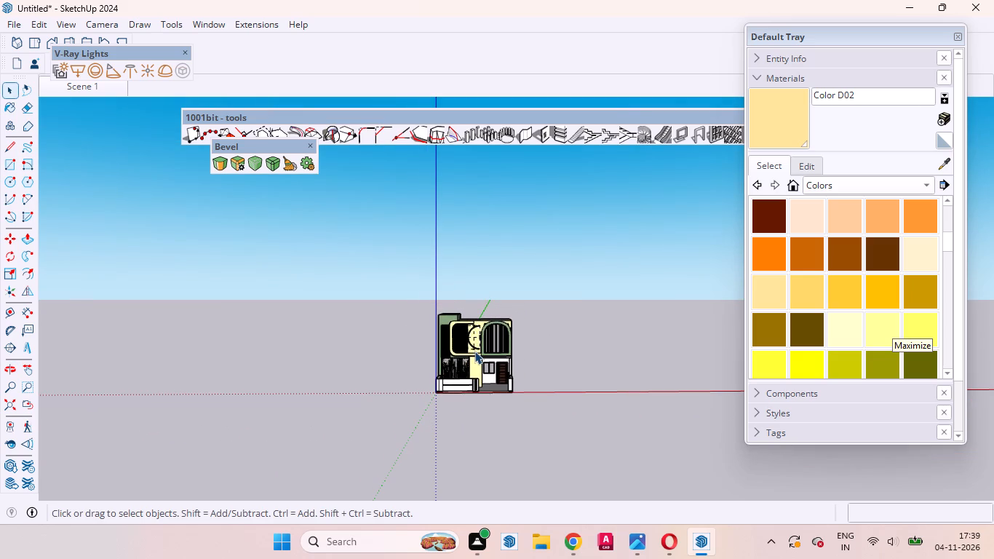
scroll(484, 373, down, 4)
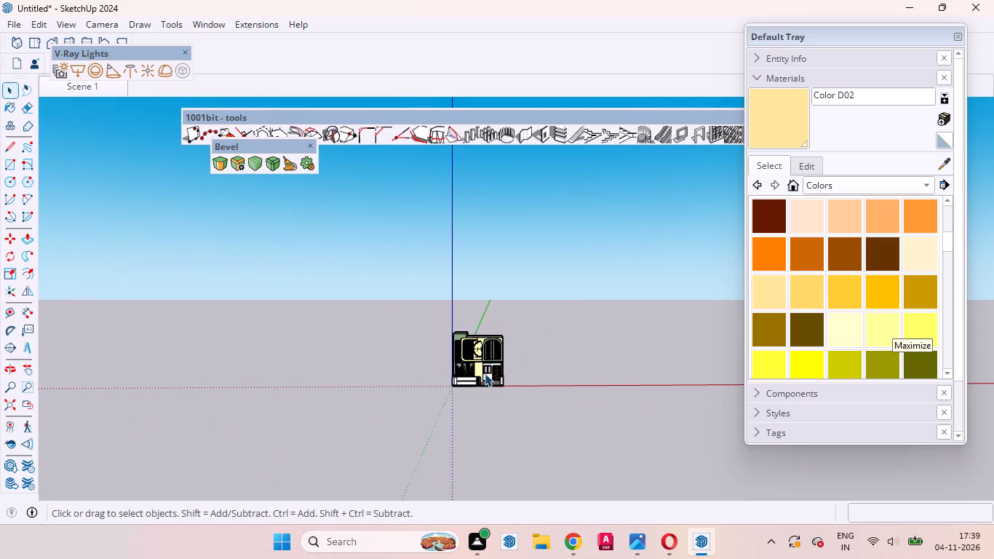
scroll(485, 381, down, 1)
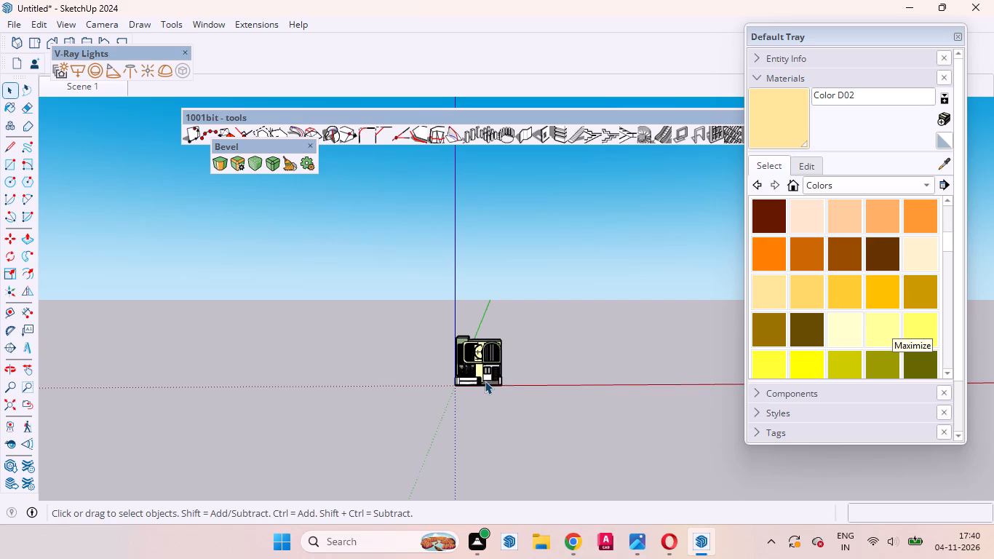
scroll(485, 381, down, 1)
middle_drag(485, 383, 504, 334)
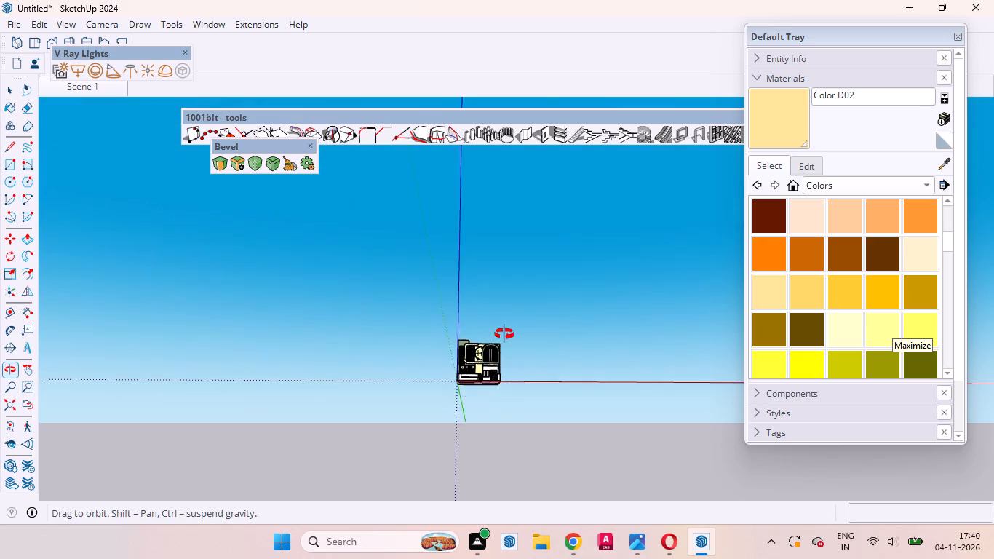
middle_drag(504, 334, 516, 334)
scroll(512, 350, down, 6)
scroll(481, 345, up, 6)
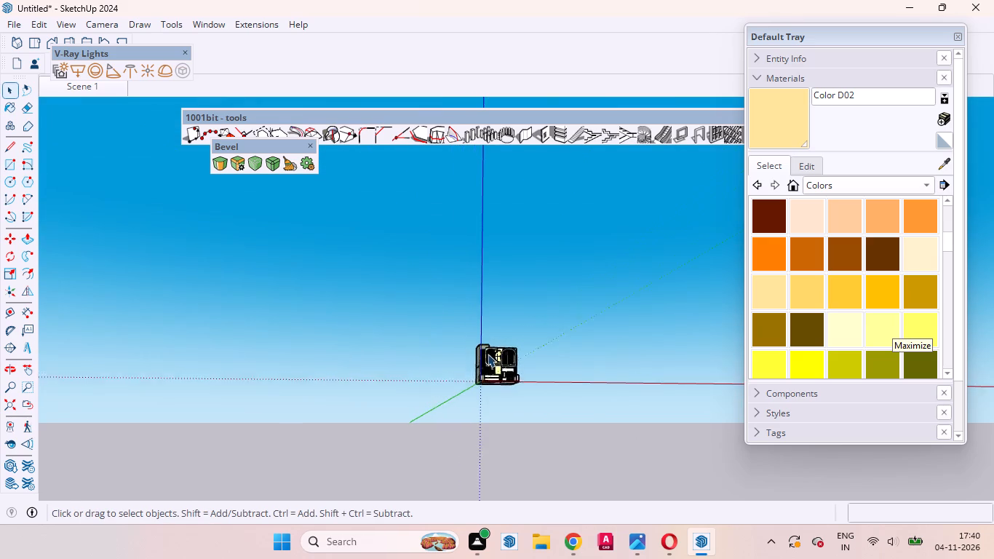
scroll(488, 354, up, 15)
scroll(538, 365, down, 1)
scroll(538, 365, up, 1)
middle_drag(520, 365, 432, 457)
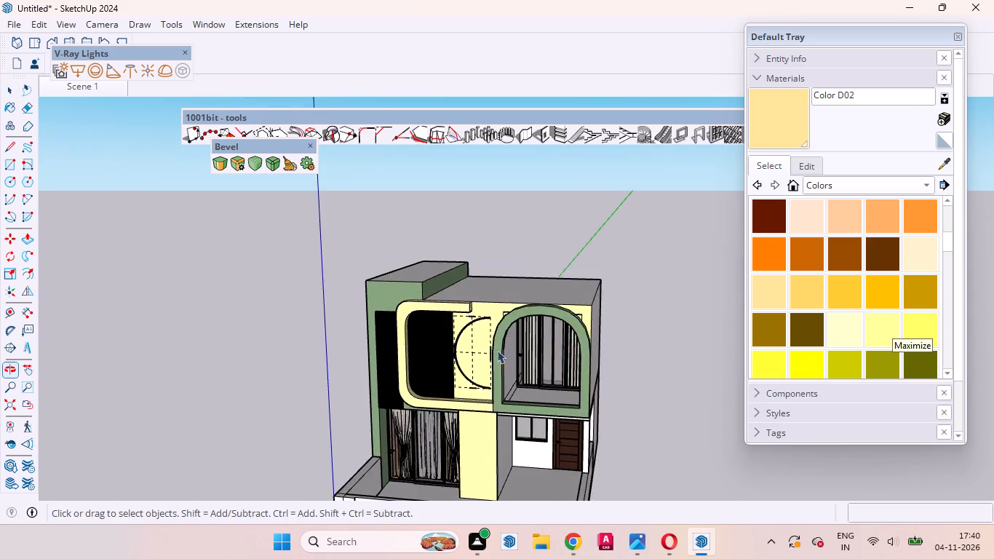
scroll(501, 347, up, 8)
middle_drag(537, 345, 492, 226)
scroll(511, 218, up, 7)
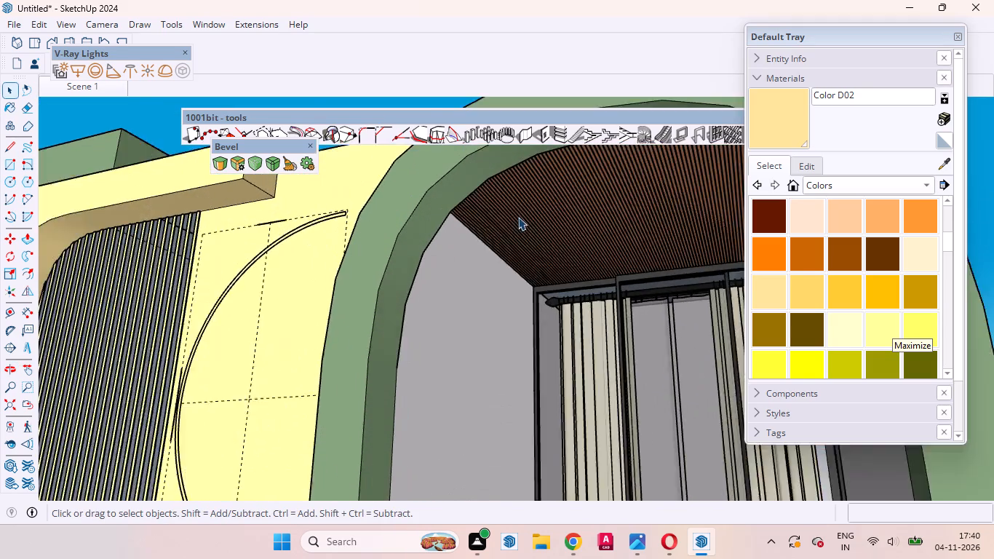
scroll(518, 217, up, 5)
scroll(485, 288, down, 20)
scroll(485, 288, down, 1)
middle_drag(507, 355, 631, 397)
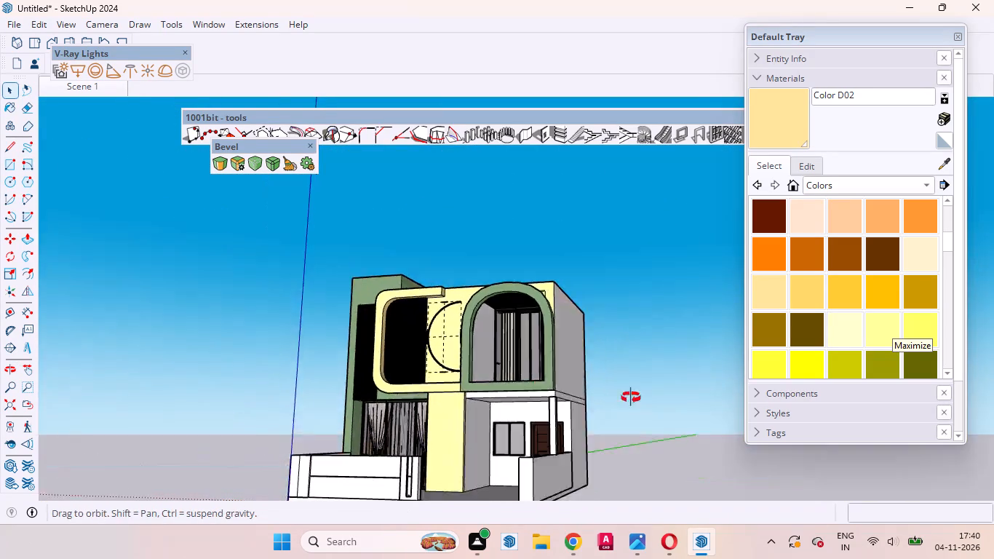
middle_drag(631, 397, 688, 403)
scroll(613, 416, up, 5)
scroll(592, 413, down, 10)
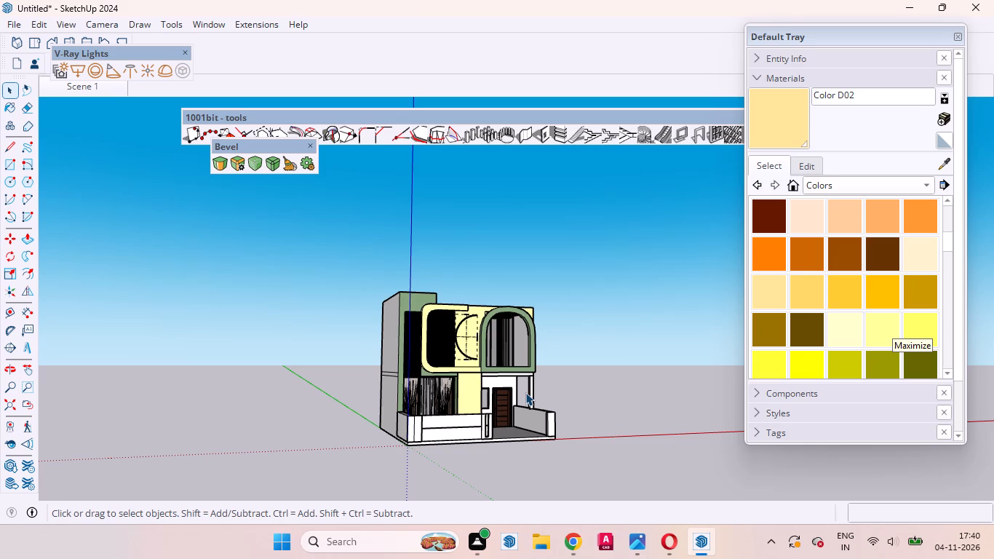
scroll(471, 400, down, 3)
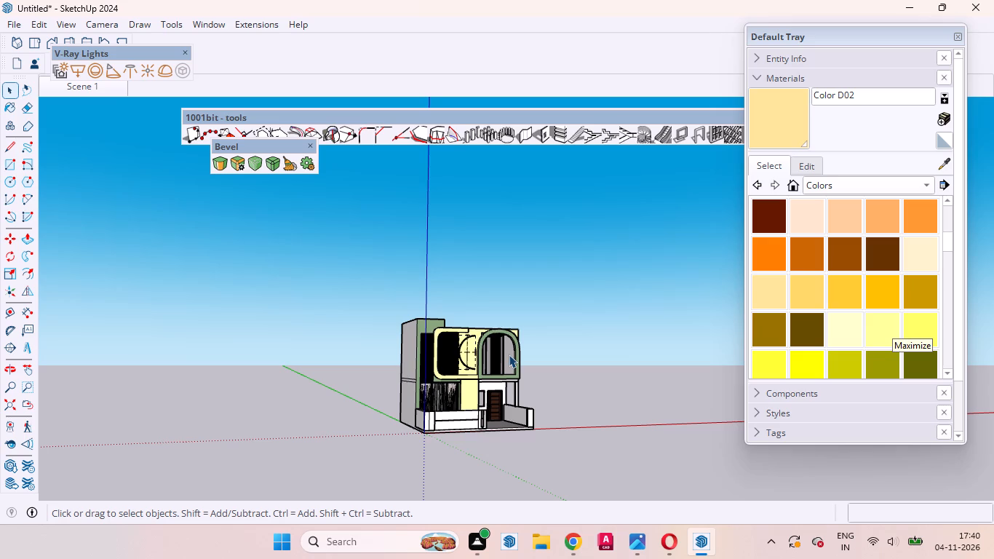
Create a new textured material from the beige marble image 9f2dae06d8720f2bc4f292c3ba3d8cc5 in the Downloads folder.
click(940, 117)
click(759, 327)
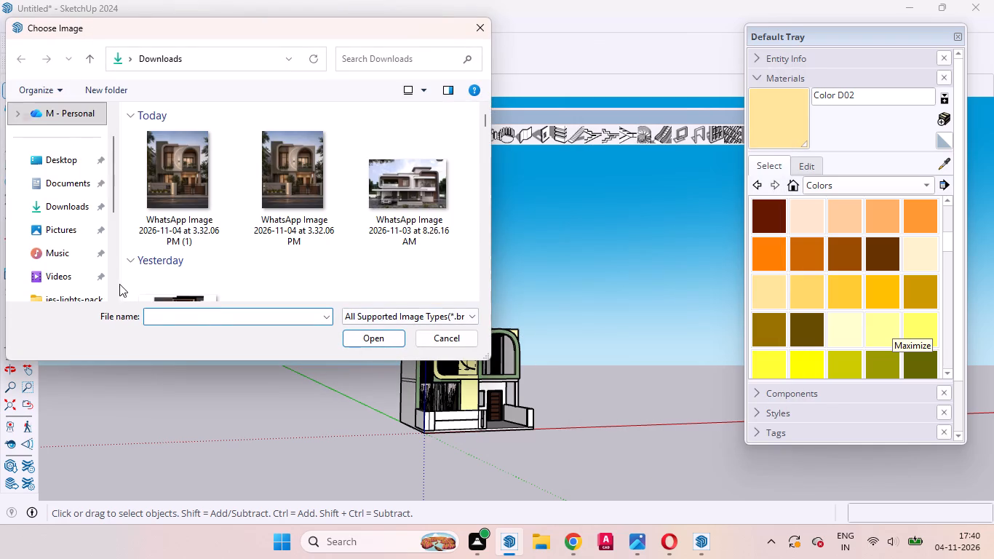
scroll(183, 222, down, 2)
click(49, 203)
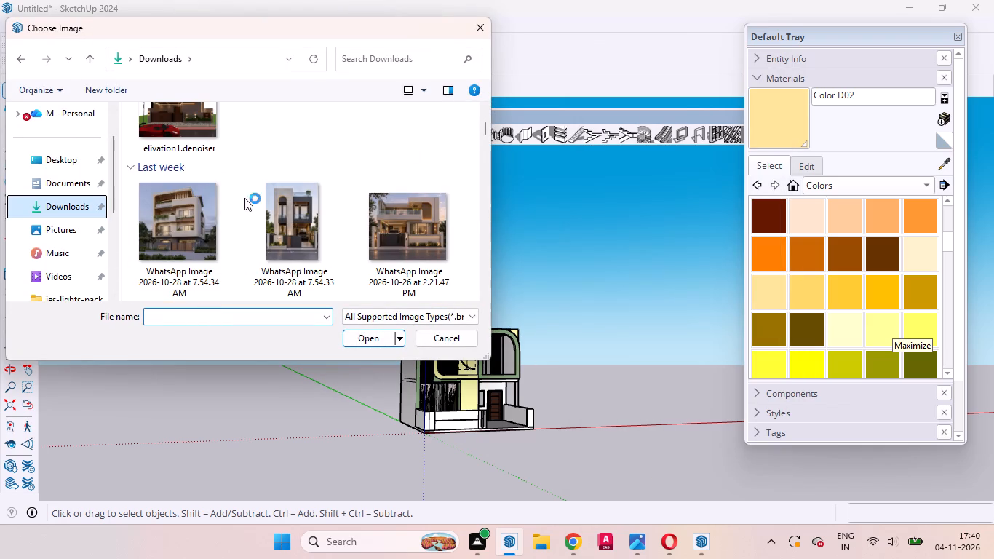
scroll(276, 200, down, 8)
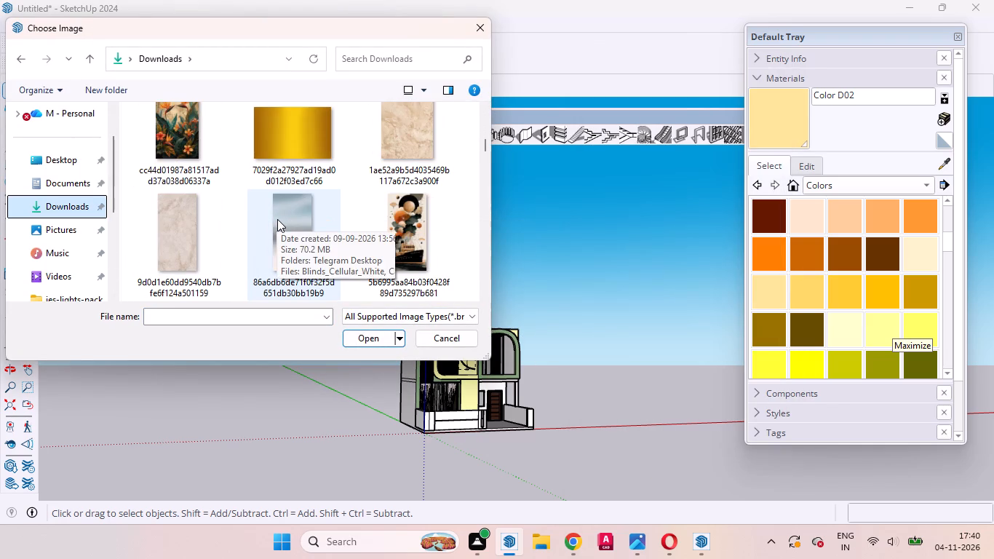
scroll(224, 209, down, 1)
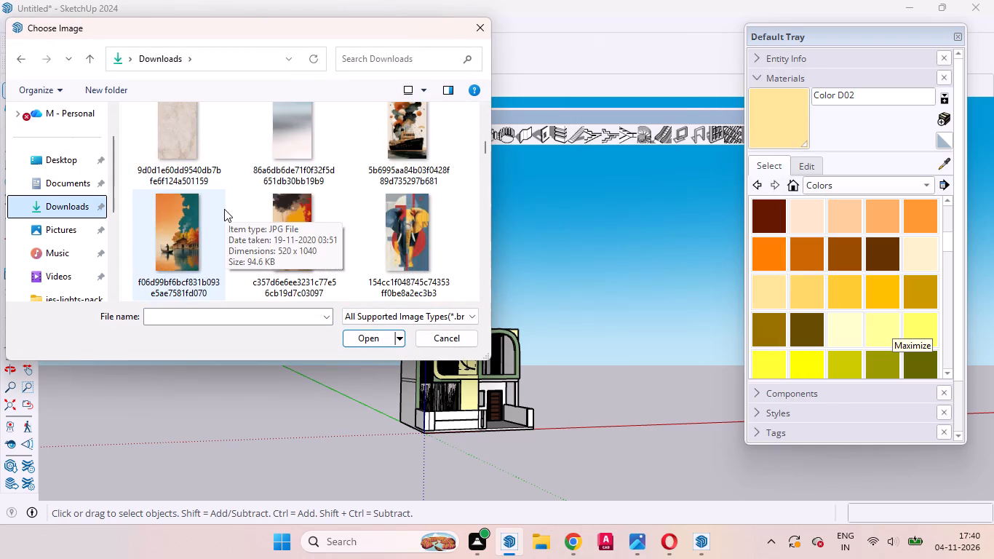
scroll(224, 209, down, 5)
scroll(224, 209, up, 1)
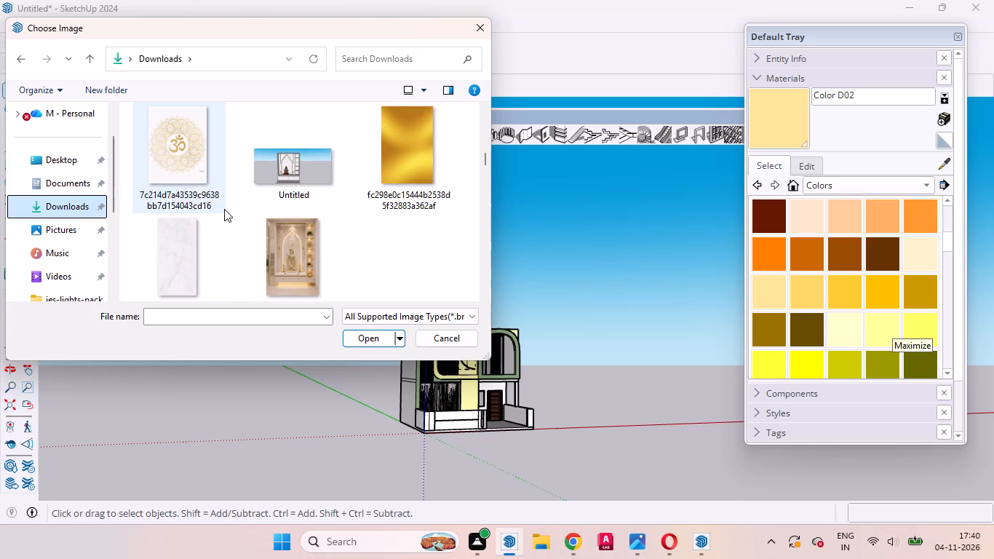
scroll(224, 209, up, 1)
scroll(224, 209, down, 2)
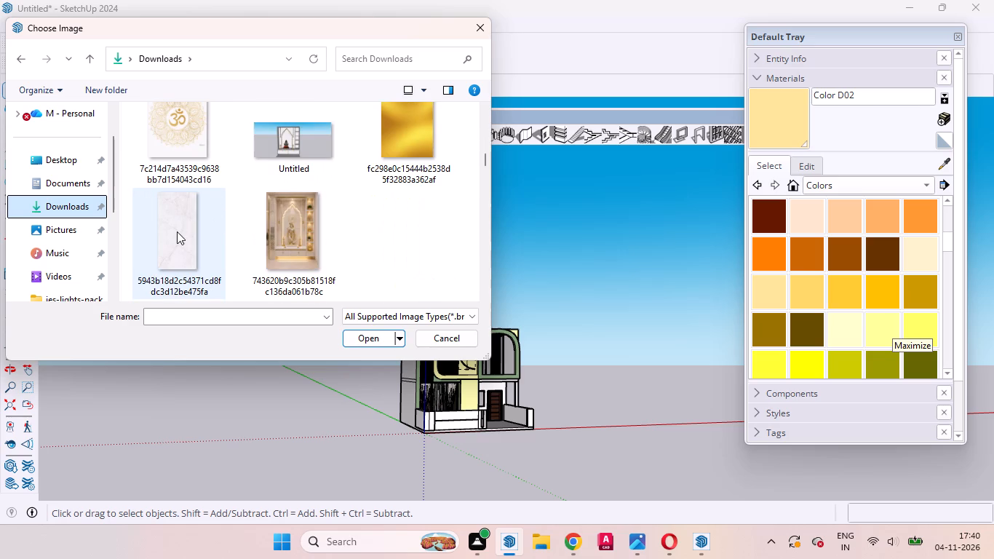
scroll(191, 207, up, 2)
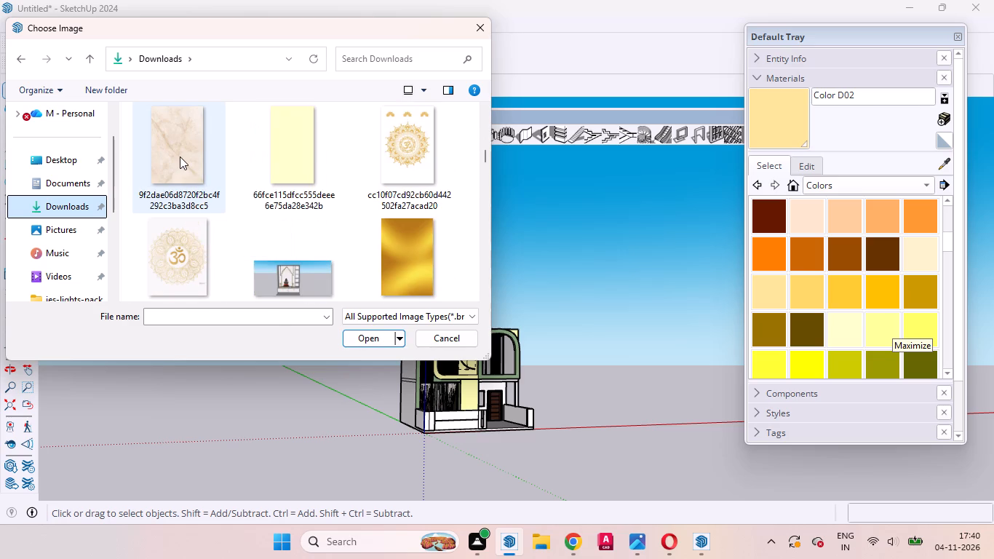
click(180, 156)
click(356, 336)
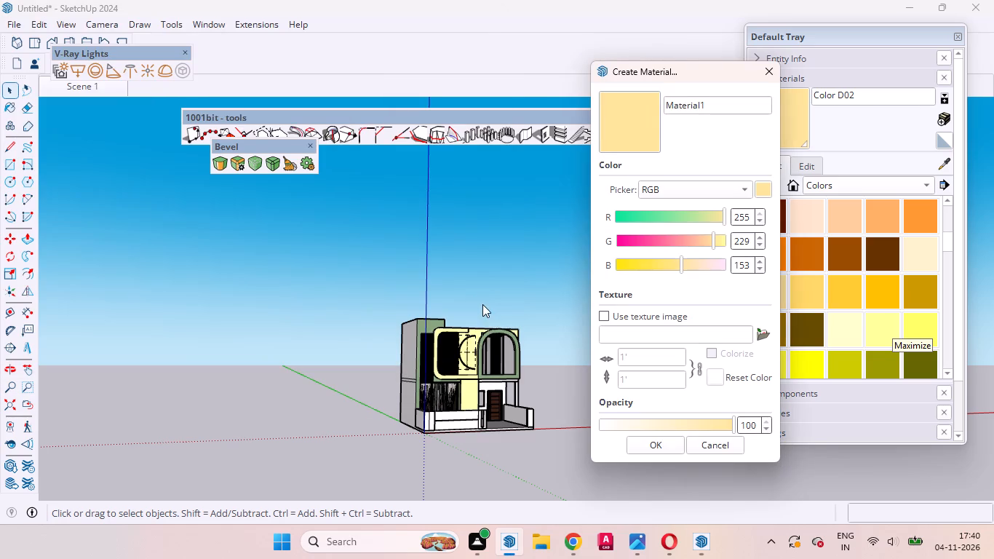
click(668, 447)
Paint the front compound wall and the side compound wall near the entrance door with the new beige marble material.
scroll(486, 418, up, 2)
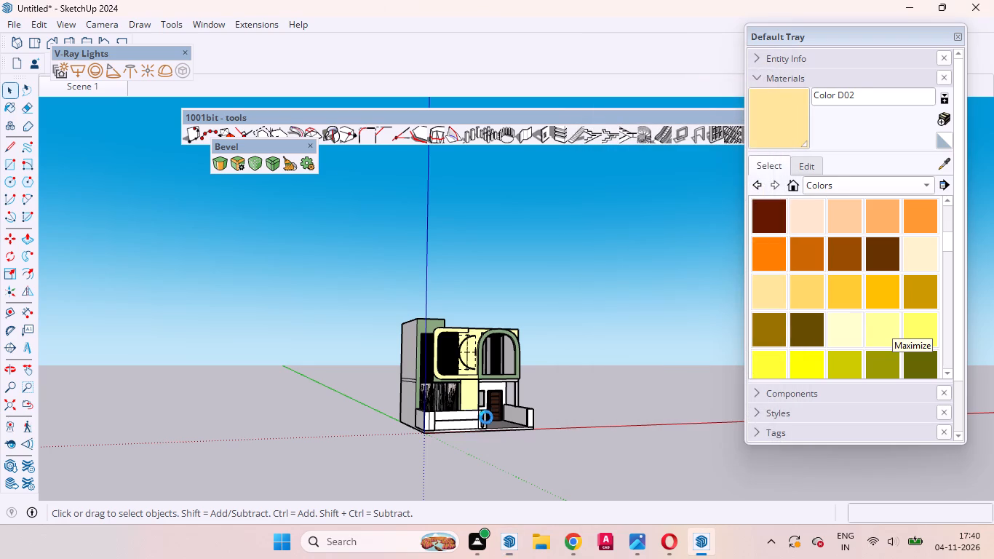
scroll(486, 417, up, 10)
scroll(432, 410, down, 1)
scroll(432, 410, up, 17)
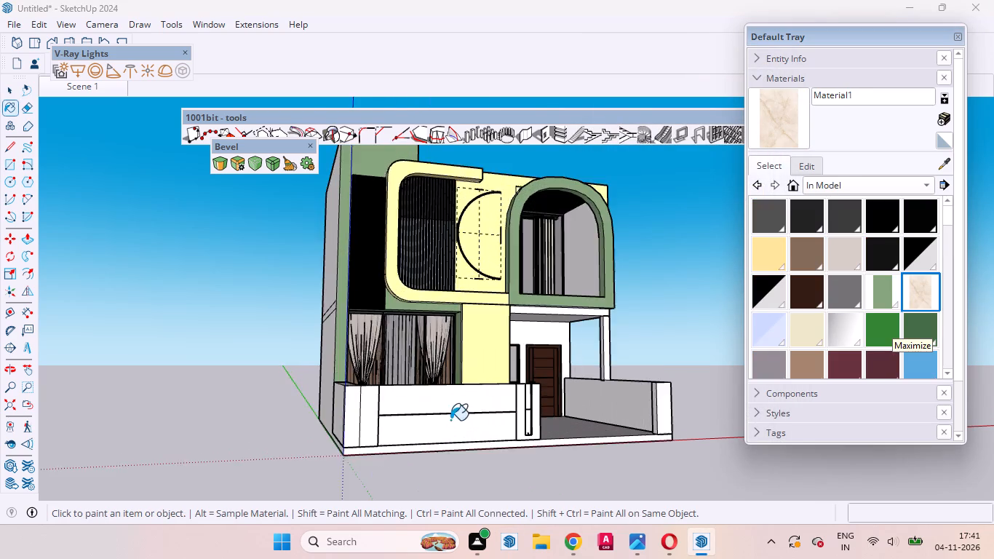
scroll(450, 420, up, 2)
click(447, 403)
middle_drag(483, 409, 306, 480)
scroll(573, 435, up, 4)
click(662, 420)
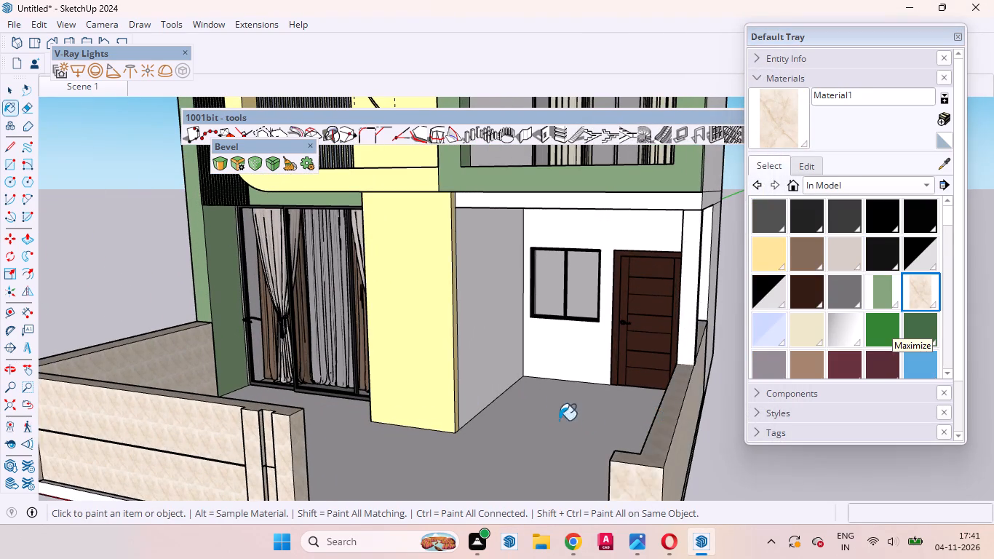
Inside the entrance-side compound wall group, apply V-Ray Utilities' fitted tri-planar texture projection to the long outer face.
scroll(541, 401, down, 4)
middle_drag(639, 433, 503, 362)
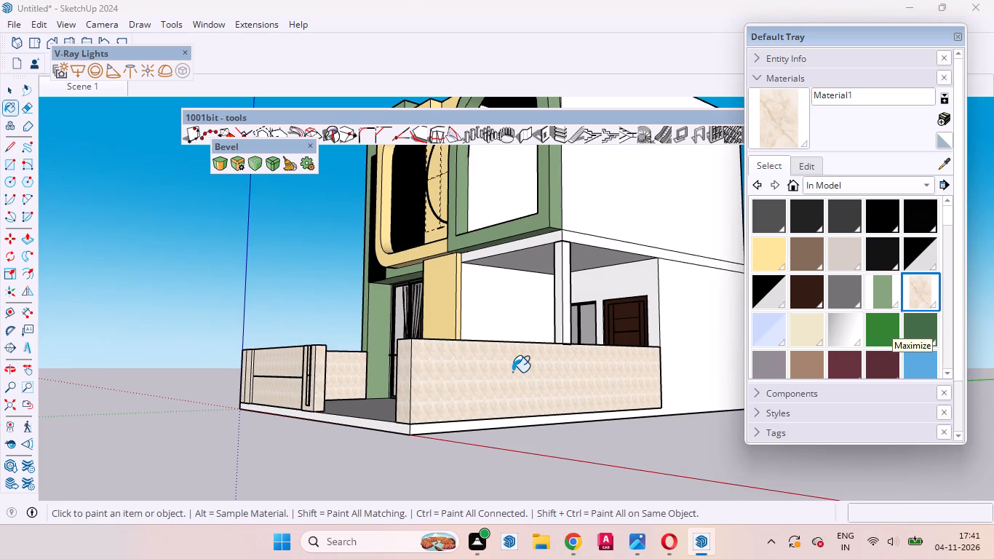
key(space)
click(512, 378)
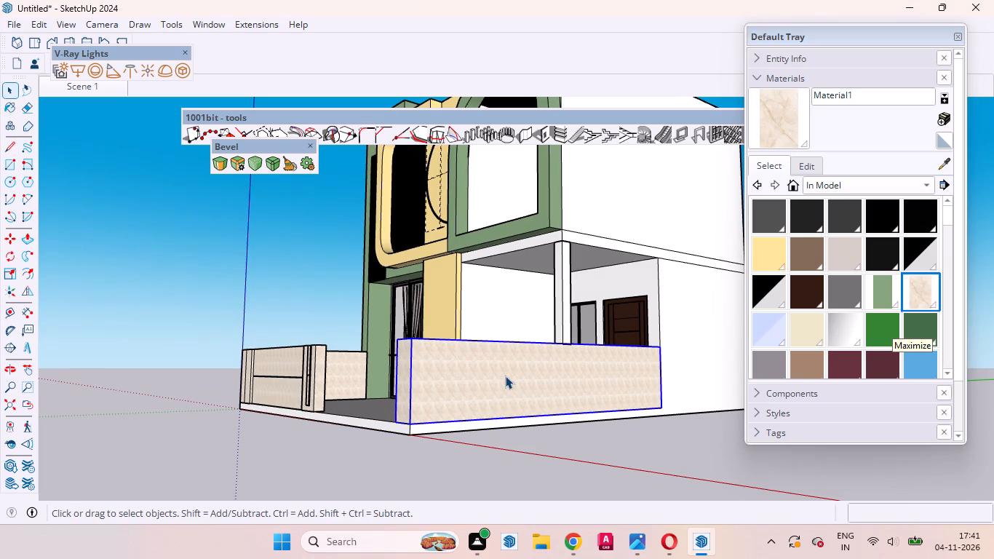
double_click(505, 376)
click(501, 376)
middle_drag(498, 393, 548, 468)
right_click(390, 58)
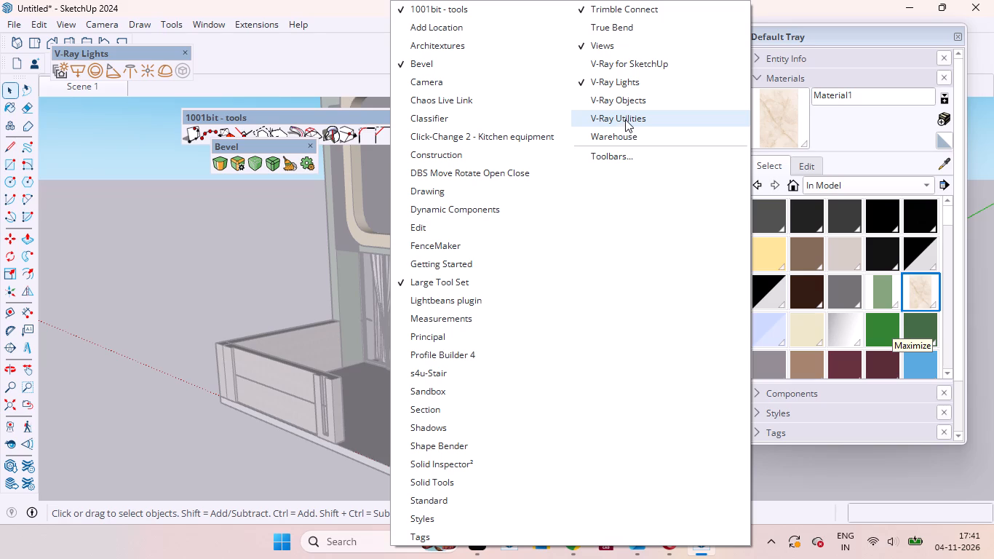
click(625, 118)
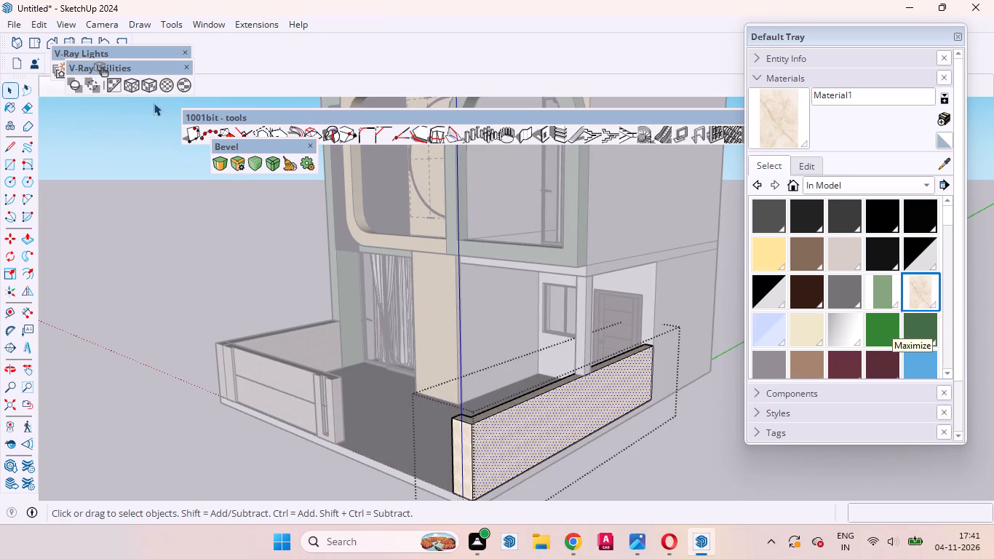
click(153, 90)
Apply the same V-Ray fitted tri-planar projection to the top face and the inner face of the entrance-side compound wall.
scroll(522, 413, up, 6)
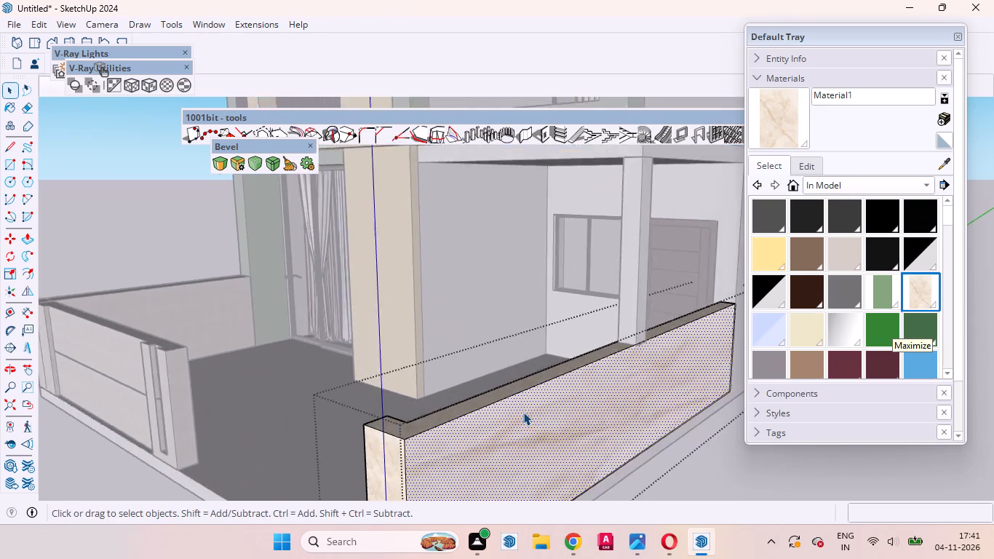
scroll(523, 412, up, 2)
middle_drag(521, 419, 643, 458)
scroll(643, 419, up, 3)
click(695, 401)
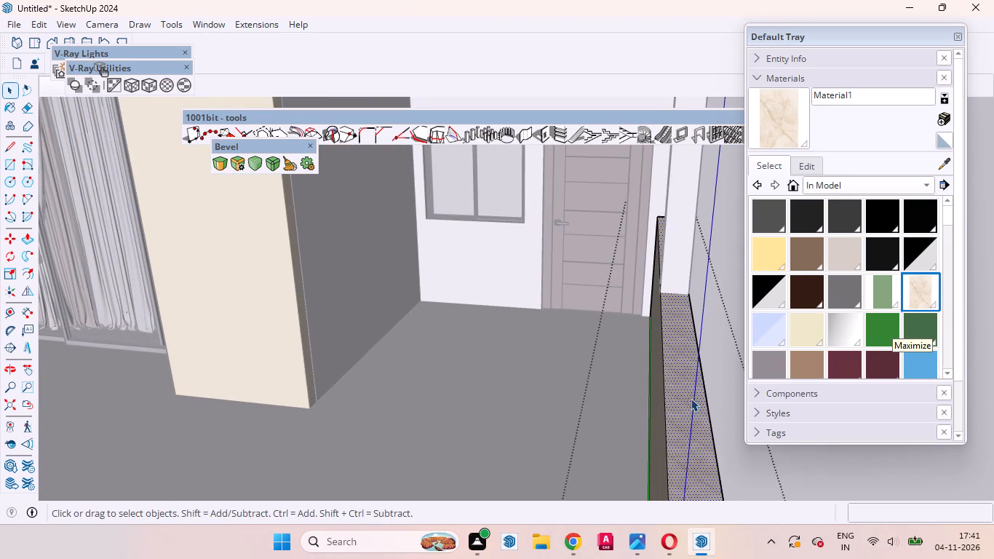
click(146, 85)
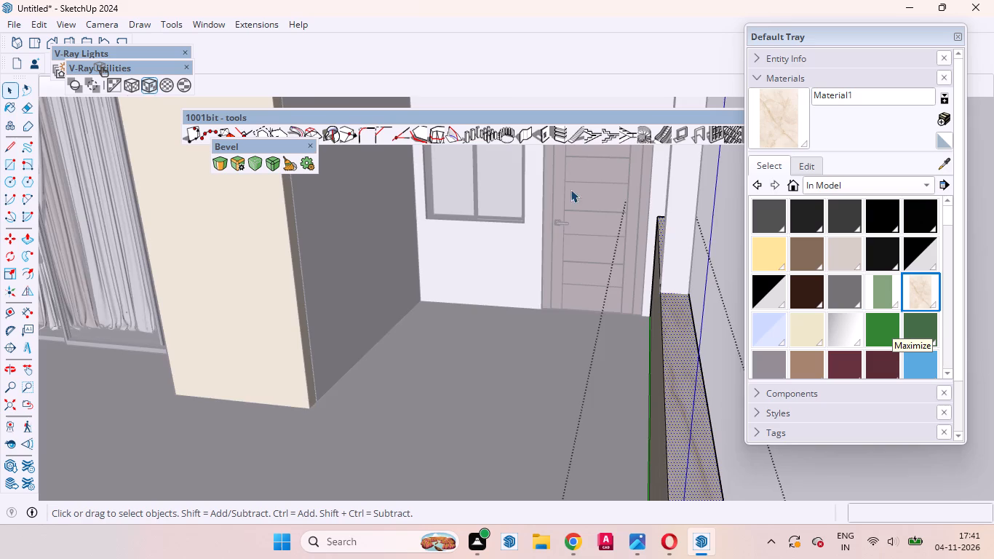
scroll(590, 204, up, 6)
click(691, 336)
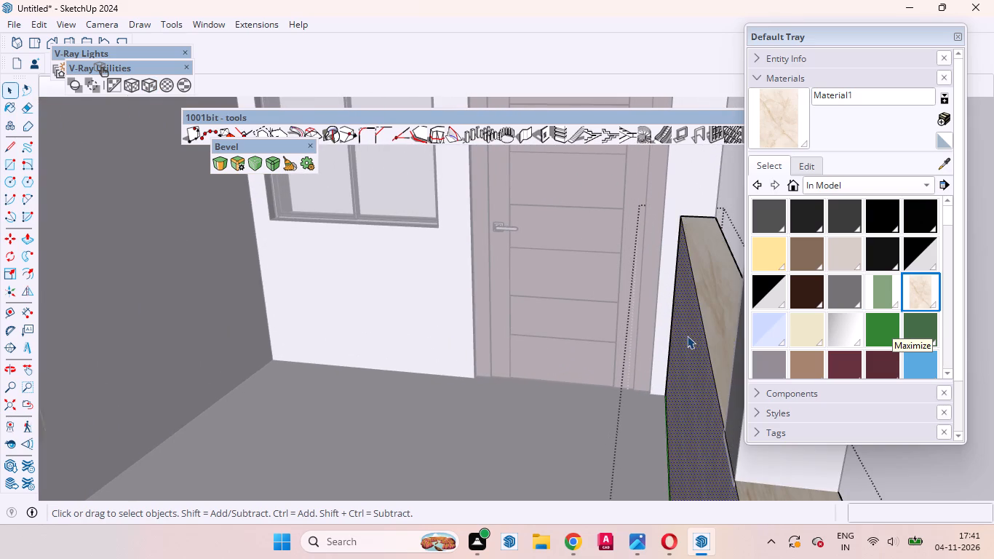
click(151, 90)
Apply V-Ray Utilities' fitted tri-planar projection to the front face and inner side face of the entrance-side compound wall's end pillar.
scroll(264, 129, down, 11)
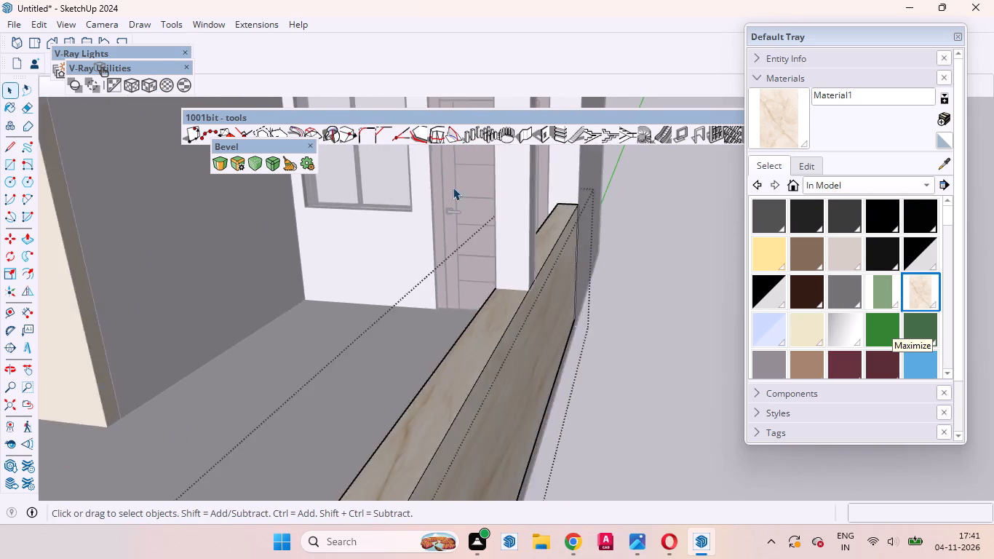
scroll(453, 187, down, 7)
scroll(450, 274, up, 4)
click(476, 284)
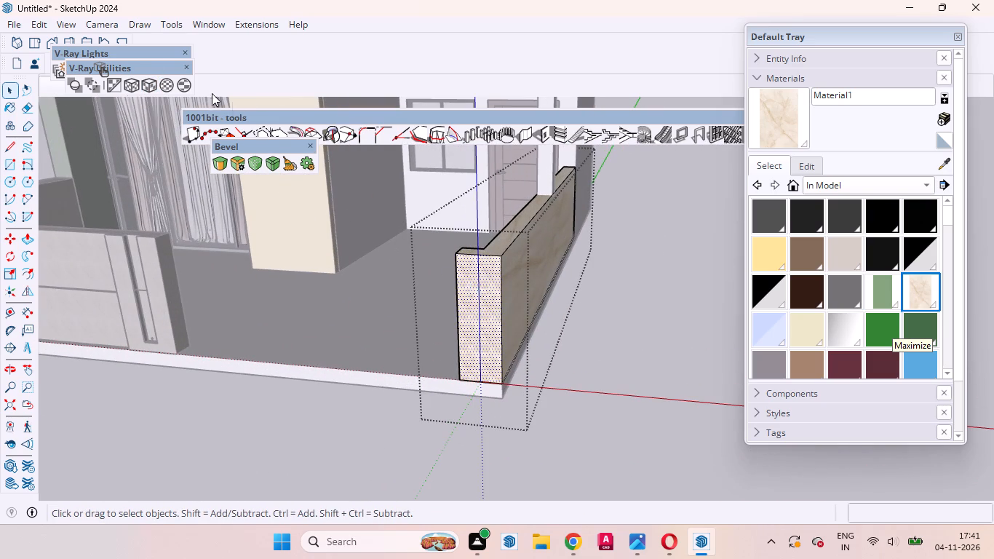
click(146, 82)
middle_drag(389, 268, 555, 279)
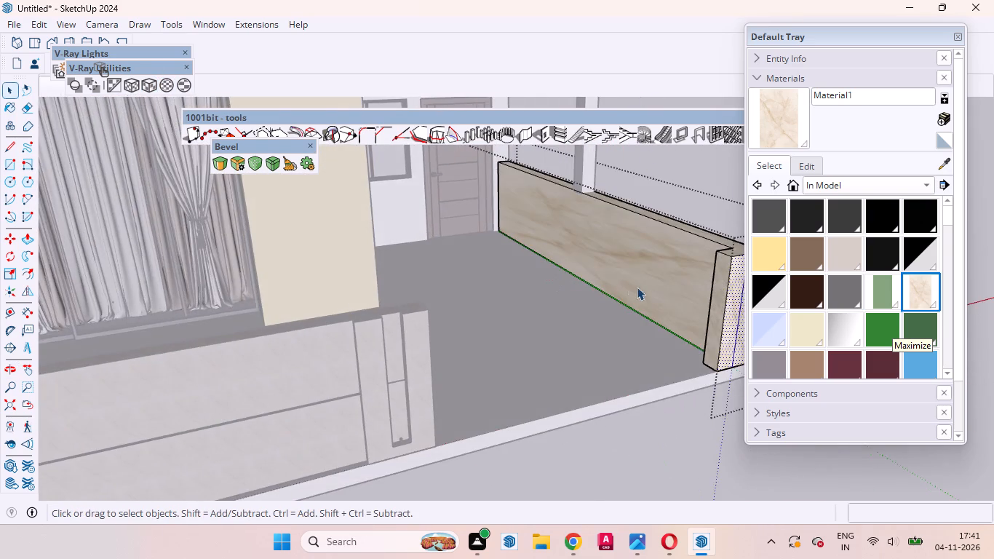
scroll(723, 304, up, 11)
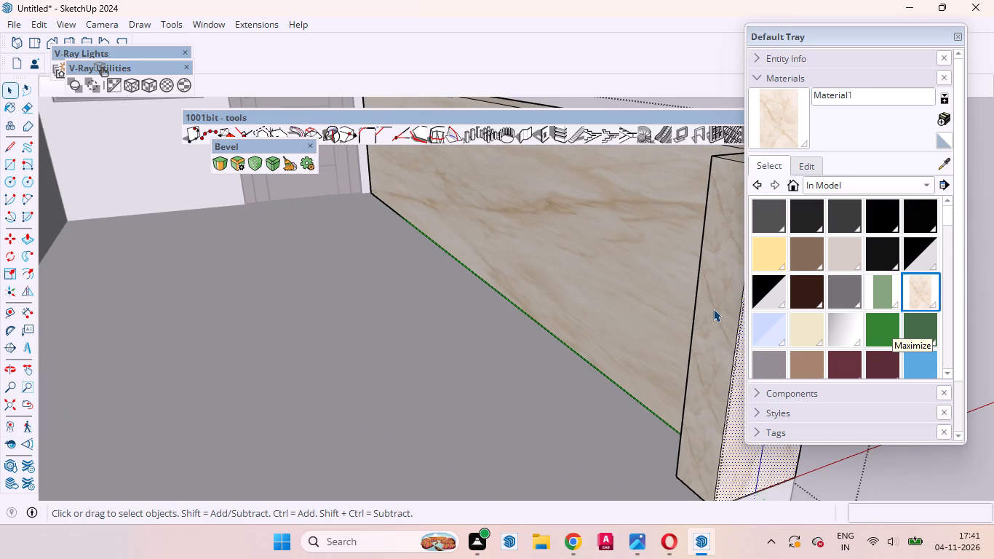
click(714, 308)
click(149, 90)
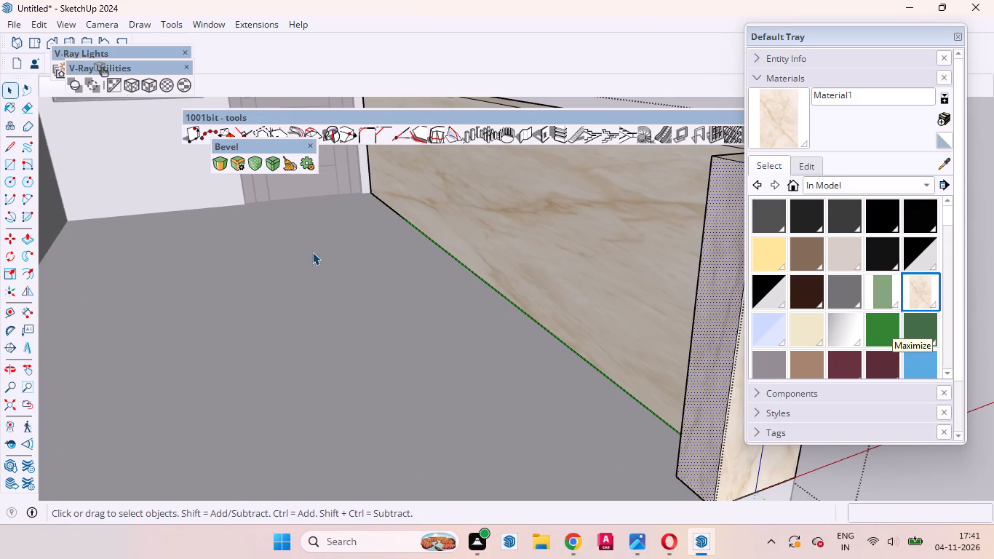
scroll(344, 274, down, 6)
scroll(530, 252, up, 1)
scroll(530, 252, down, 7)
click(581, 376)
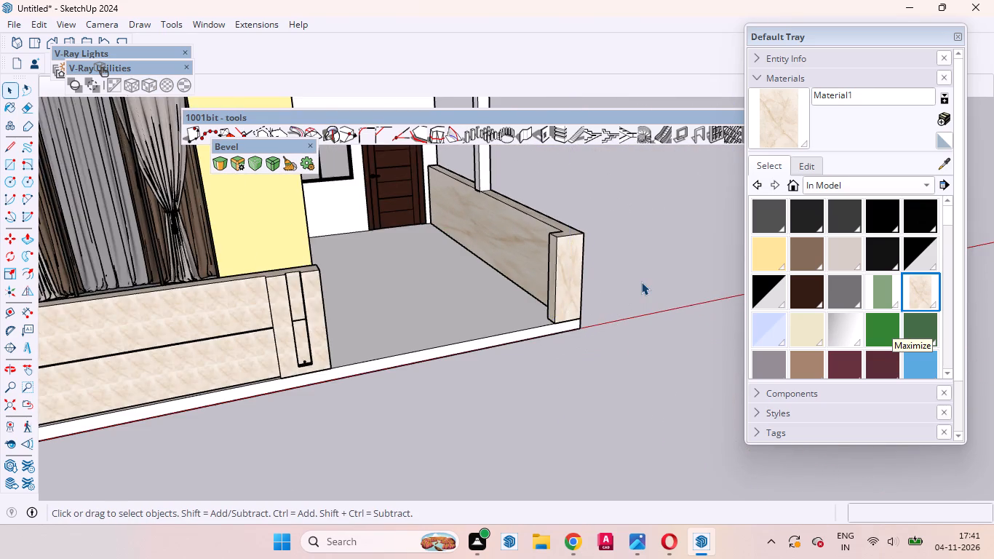
Undo the texture projections, the beige marble painting of the compound walls and the creation of the beige marble material.
scroll(641, 282, down, 4)
middle_drag(594, 333, 529, 289)
scroll(565, 341, down, 9)
scroll(447, 282, up, 2)
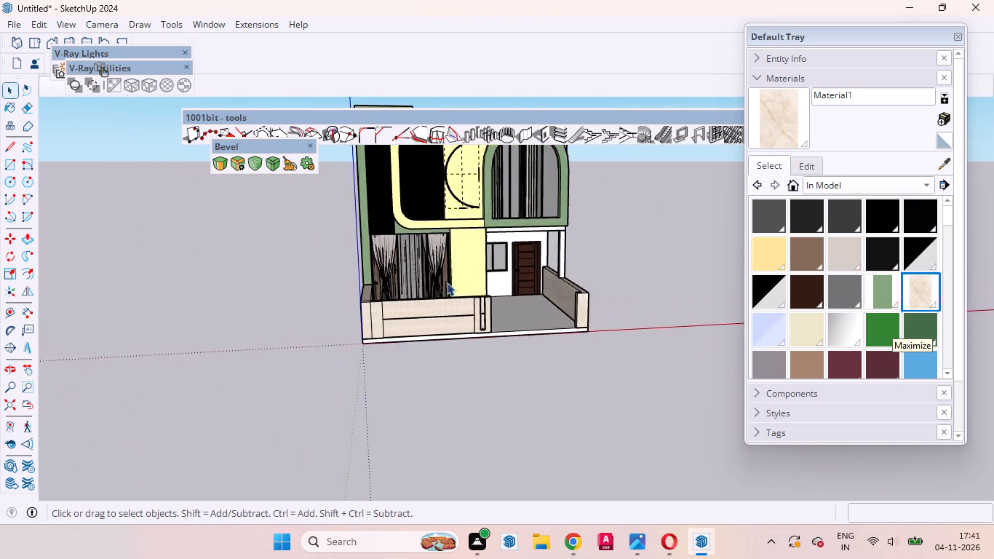
scroll(447, 282, up, 3)
scroll(447, 282, down, 1)
middle_drag(560, 336, 592, 317)
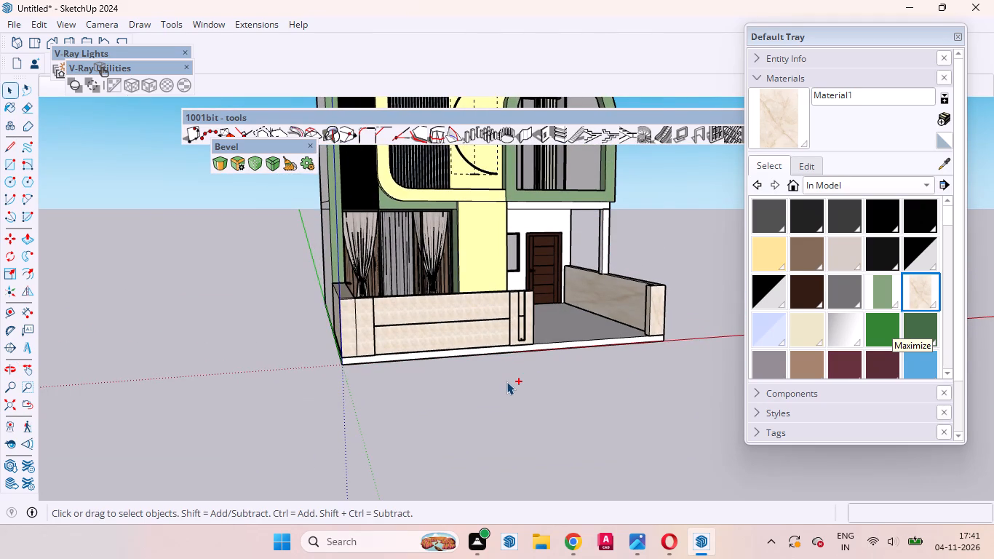
key(ctrl+z)
key(ctrl+z)
key(ctrl+z)
key(ctrl+z)
key(ctrl+z)
key(ctrl+z)
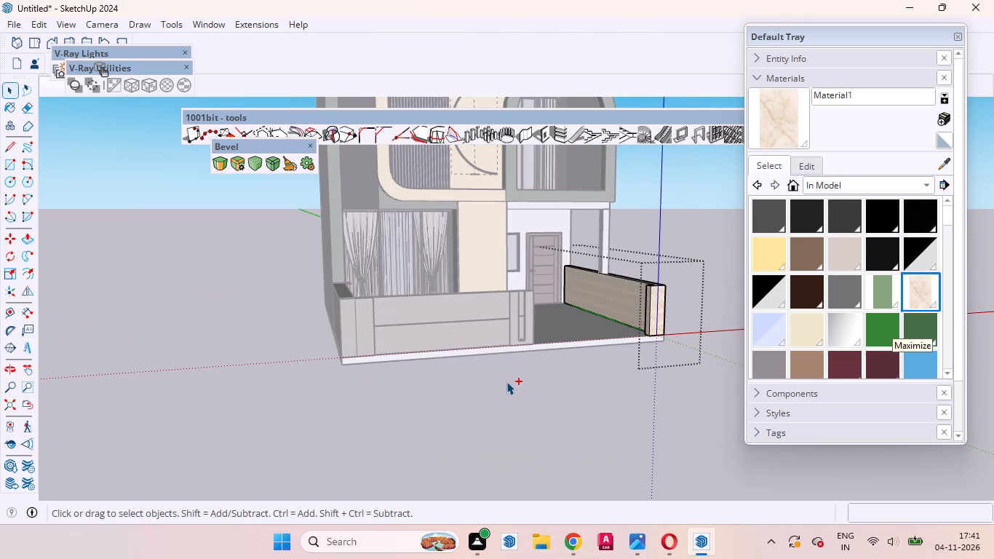
key(ctrl+z)
key(ctrl+z)
key(ctrl+z)
key(ctrl+z)
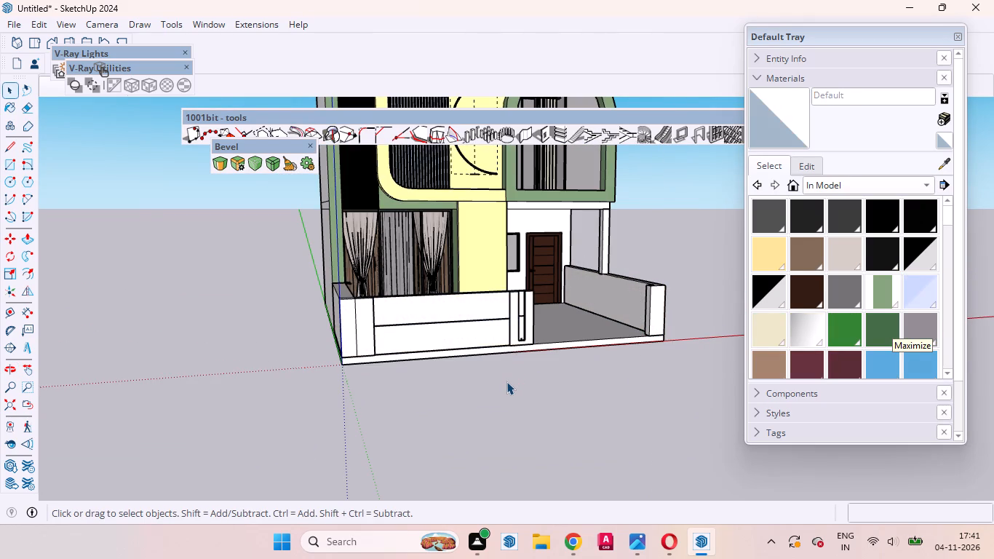
Create a new textured material from the white marble image 5943b18d2c54371cd8fdc3d12be475fa in the Downloads folder.
click(942, 123)
click(758, 336)
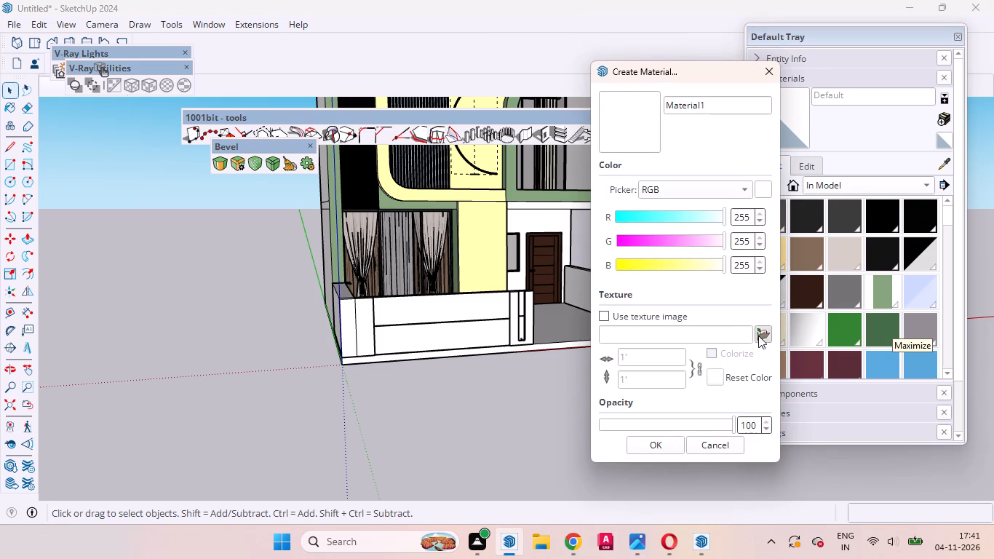
scroll(288, 217, down, 2)
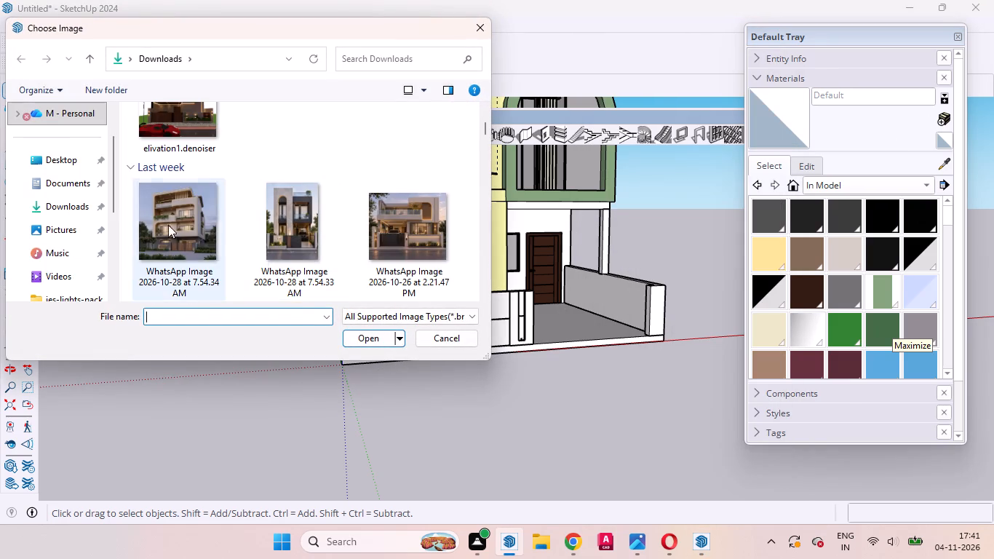
click(75, 199)
scroll(269, 207, down, 6)
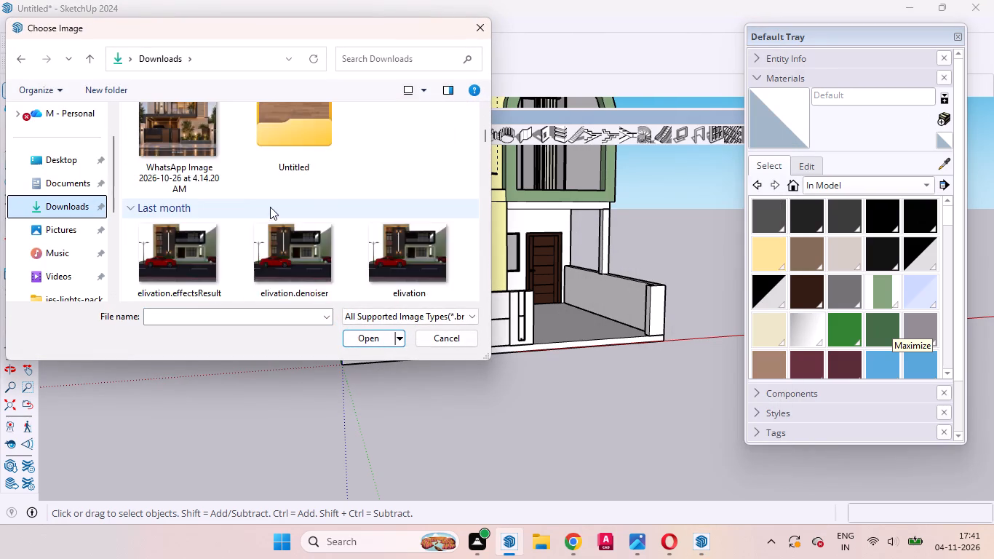
scroll(270, 207, down, 11)
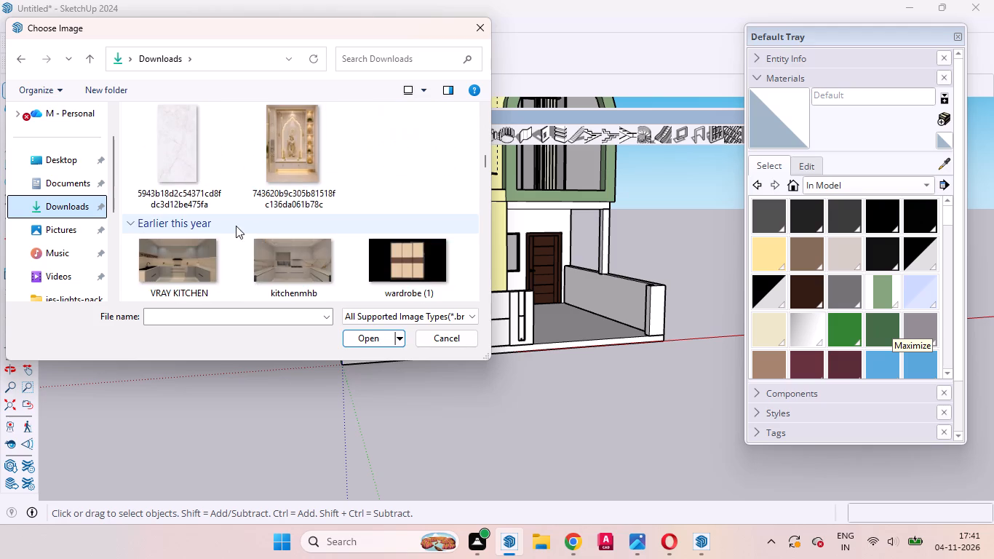
scroll(237, 226, down, 2)
scroll(241, 232, up, 6)
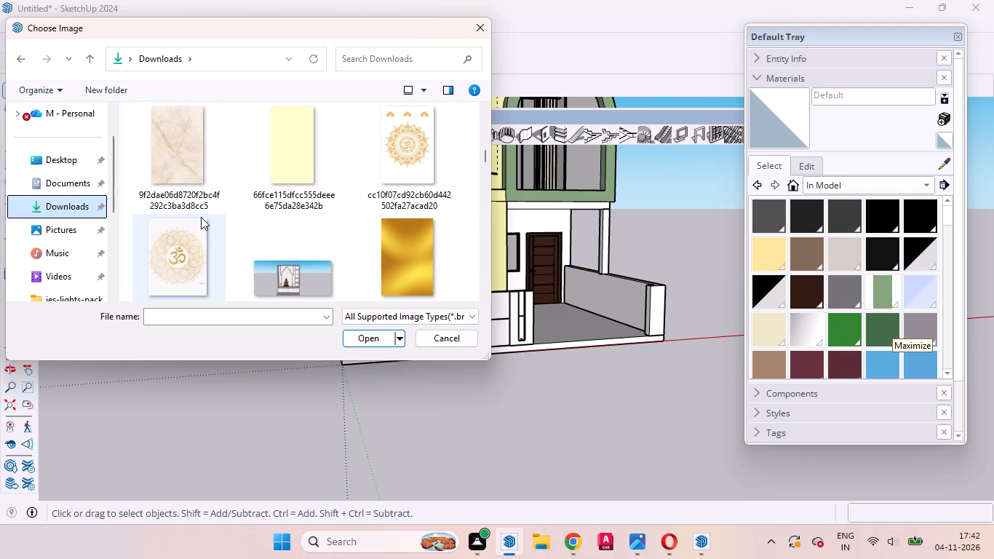
scroll(208, 226, down, 2)
click(189, 227)
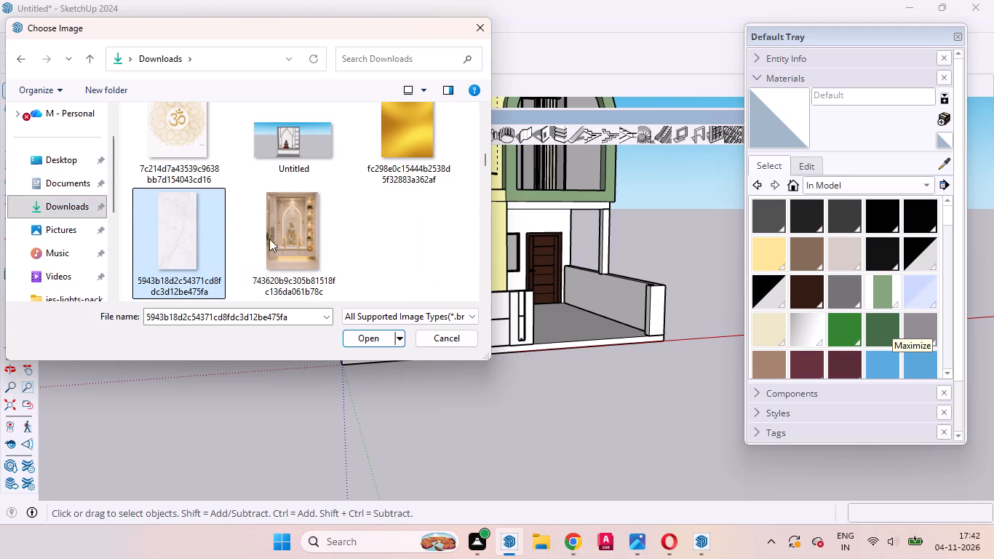
click(384, 335)
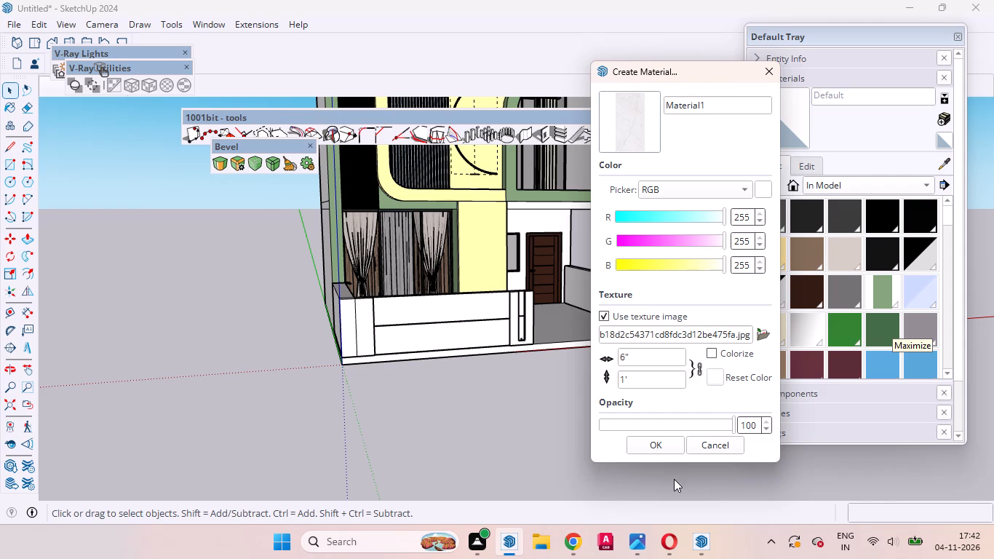
click(657, 454)
click(663, 443)
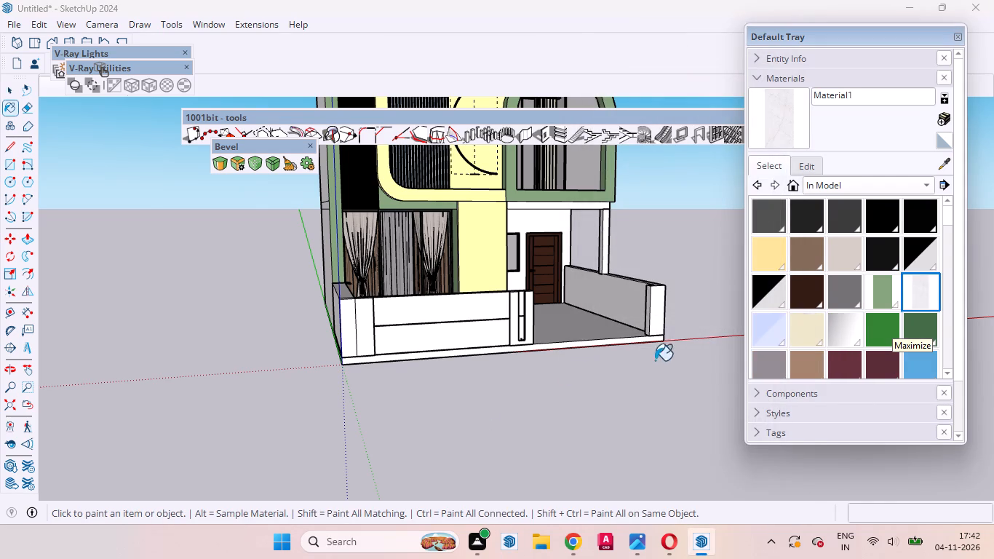
Paint the front compound wall and the entrance-side compound wall with the new white marble material.
scroll(474, 339, up, 9)
click(467, 294)
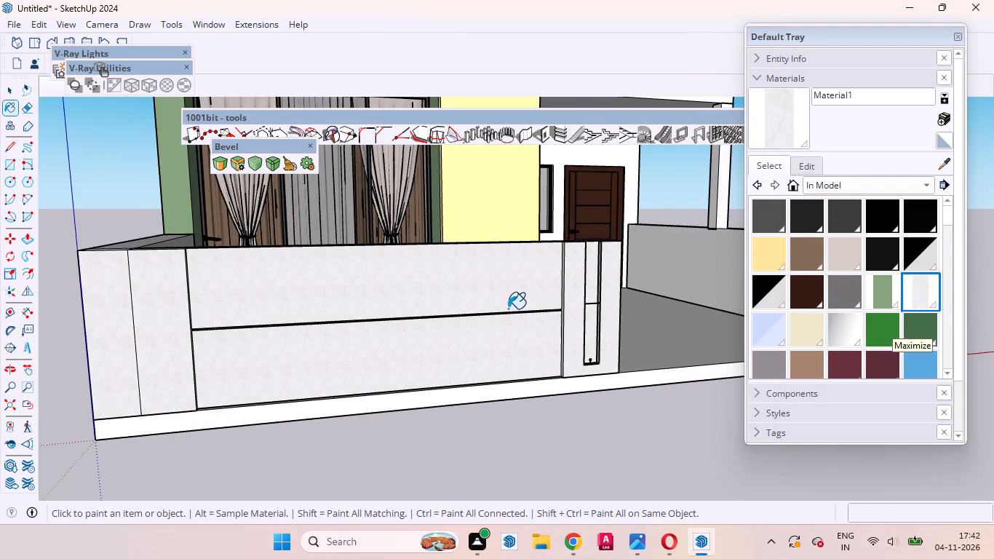
middle_drag(506, 325, 354, 411)
scroll(386, 337, down, 8)
scroll(592, 368, up, 4)
click(605, 328)
Inside the front compound wall group, apply V-Ray's fitted tri-planar projection to the upper and lower long front panels.
scroll(601, 352, up, 8)
middle_drag(514, 392, 699, 377)
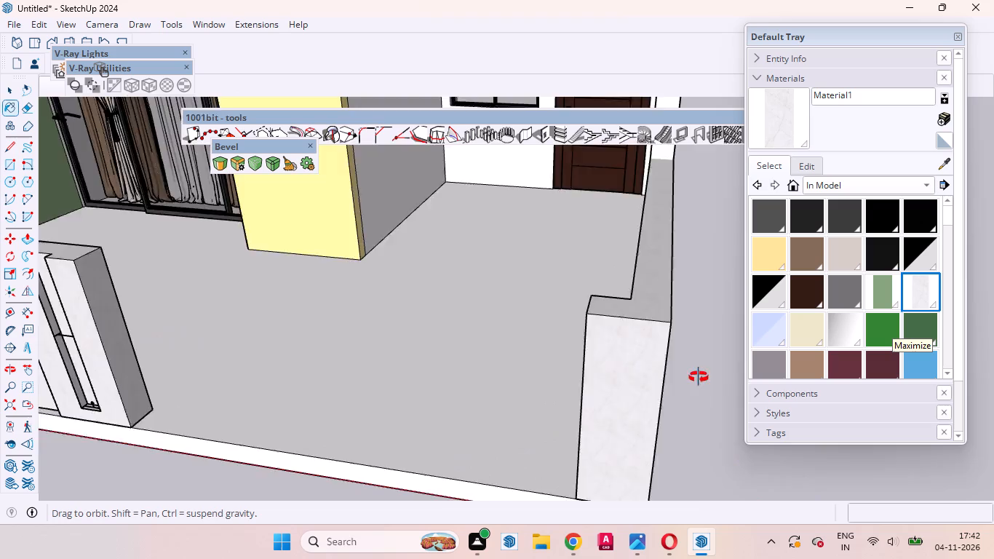
middle_drag(699, 377, 732, 349)
scroll(486, 350, down, 15)
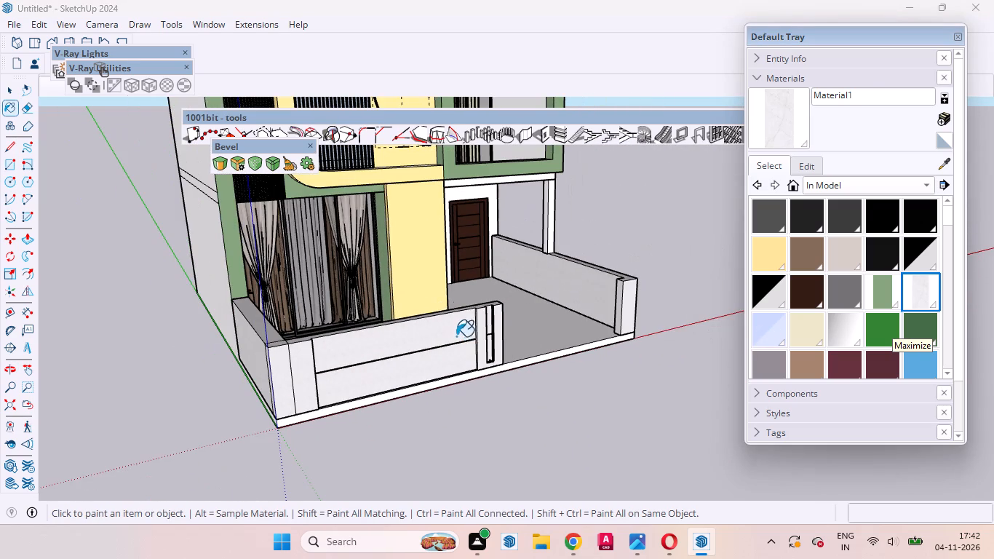
click(5, 91)
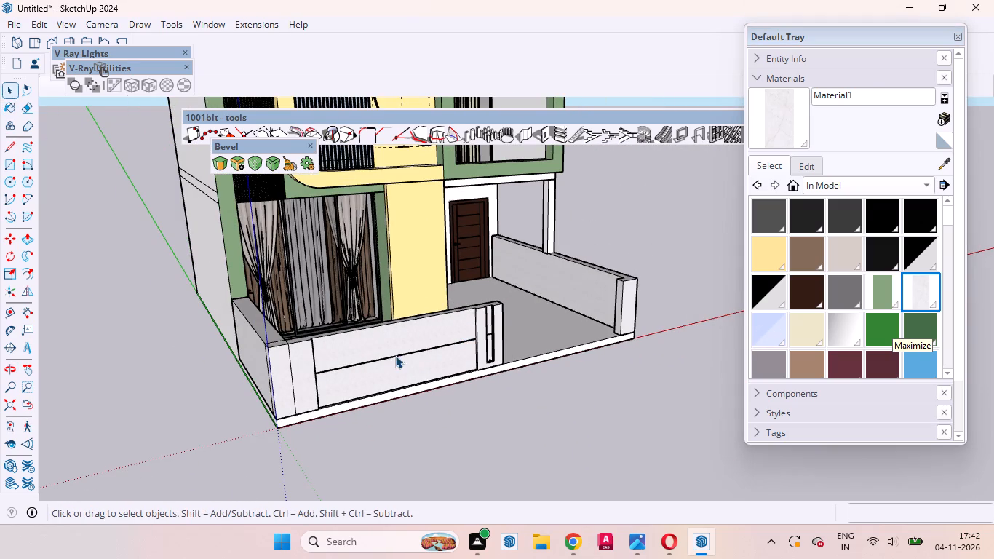
click(395, 355)
double_click(389, 349)
click(370, 342)
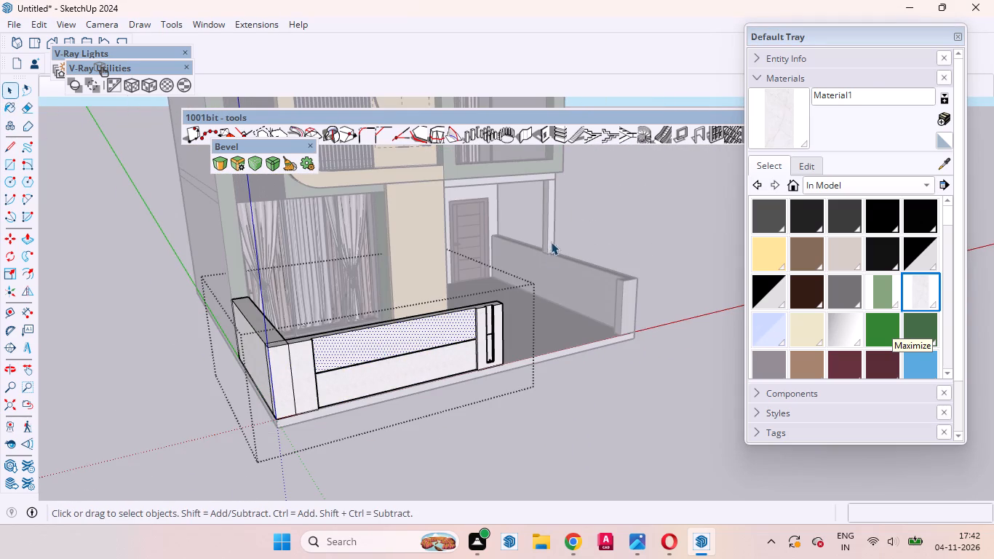
click(157, 81)
click(380, 378)
click(153, 92)
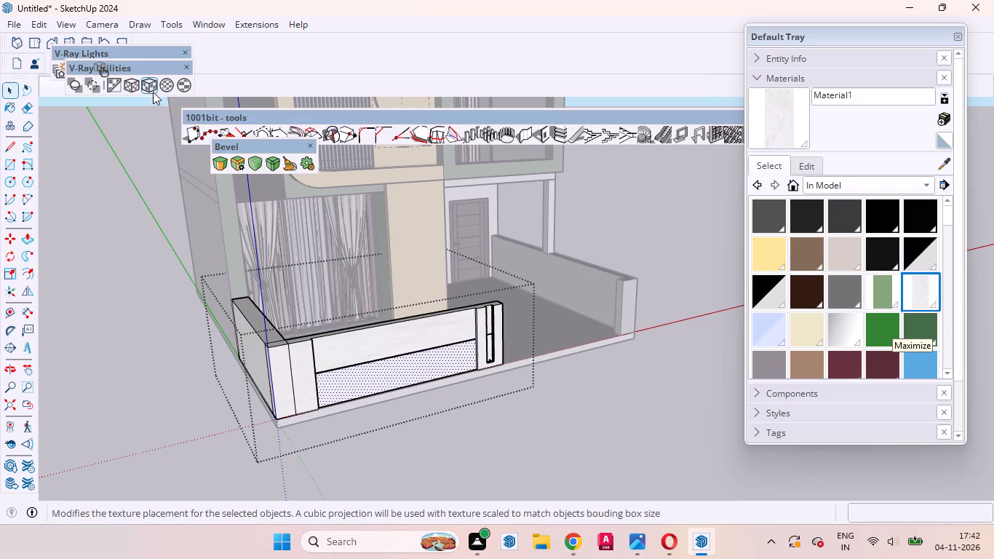
Apply the same fitted tri-planar projection to the two narrow front faces at the corner end of the front compound wall.
click(303, 375)
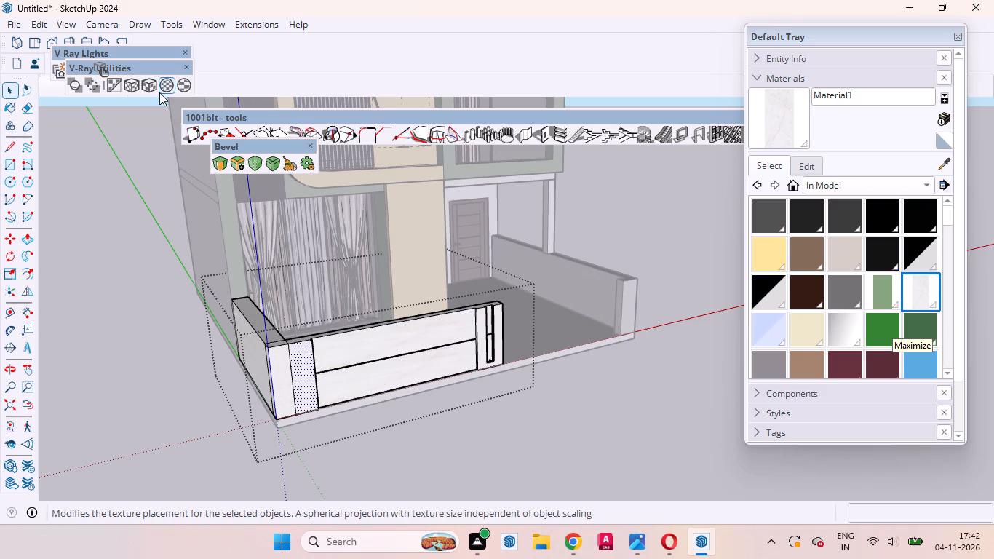
click(151, 86)
click(284, 370)
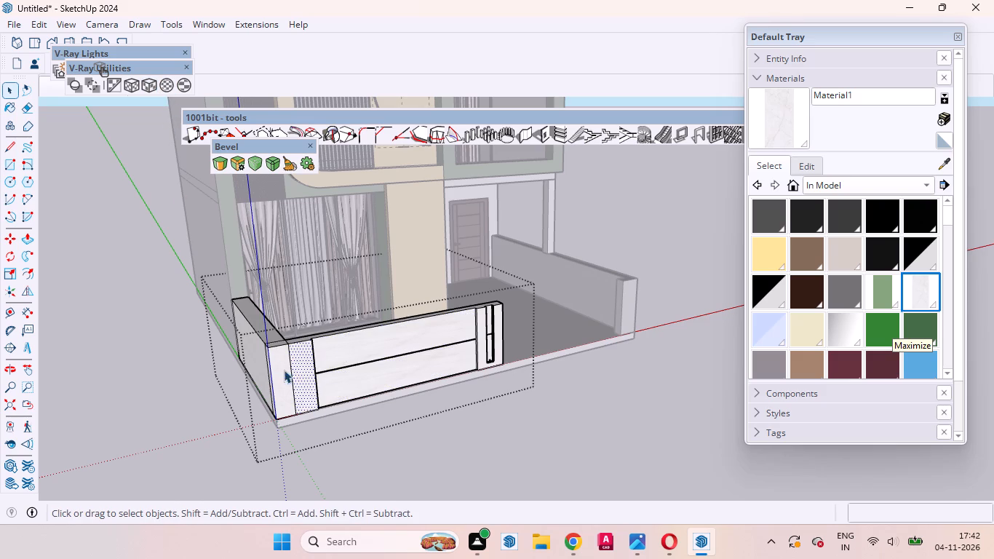
click(144, 85)
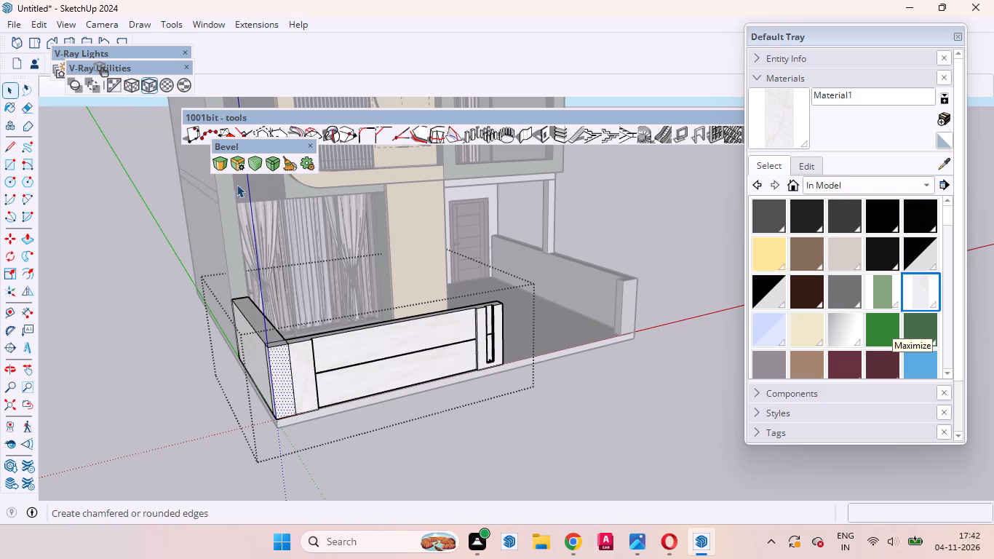
Apply the fitted tri-planar projection to the front face of the pillar at the wall's driveway end and to its recessed vertical strip.
scroll(249, 332, up, 10)
scroll(237, 361, down, 8)
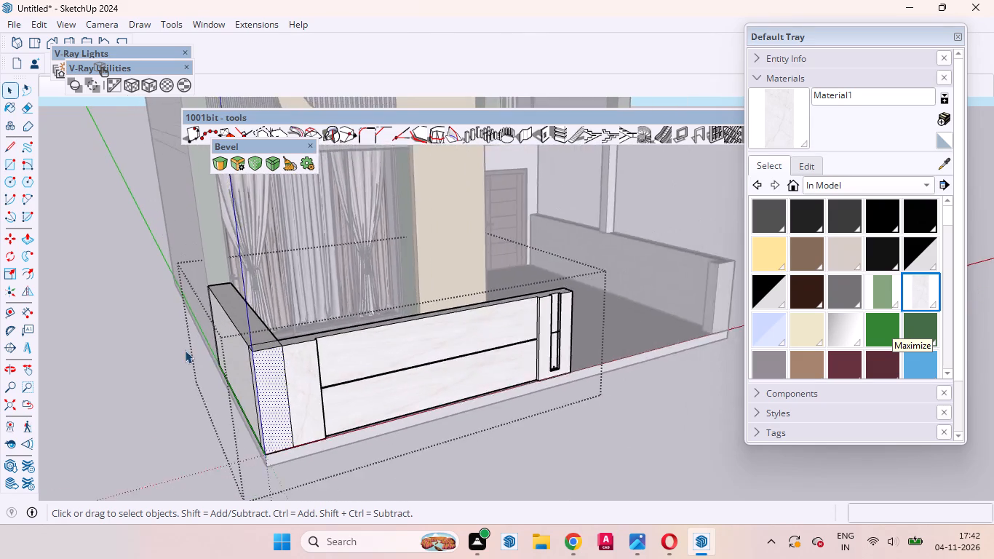
scroll(185, 350, down, 2)
scroll(465, 357, up, 19)
scroll(497, 305, down, 1)
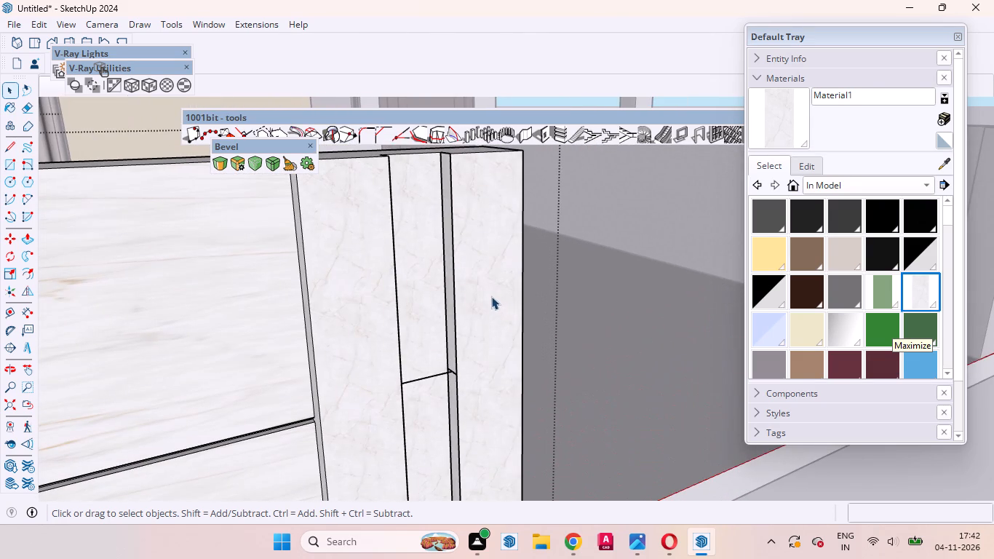
click(490, 296)
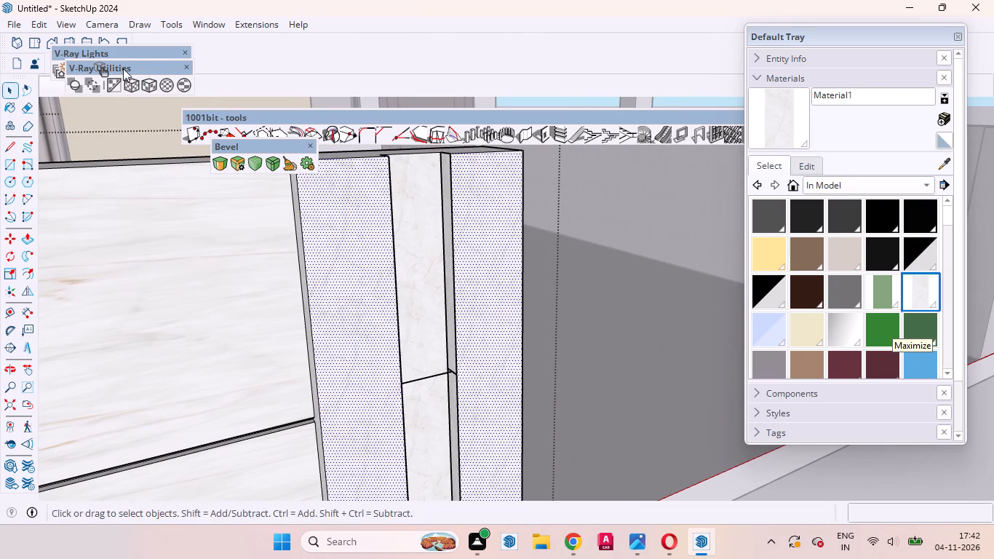
click(148, 83)
click(408, 255)
click(151, 91)
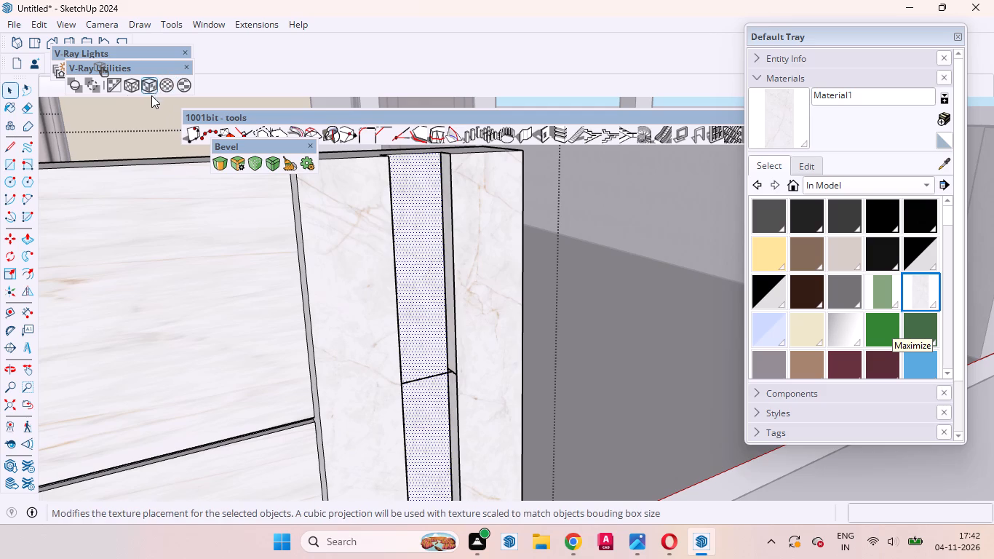
Apply the fitted tri-planar projection to the top face of the front compound wall's side return.
scroll(464, 358, down, 19)
scroll(373, 349, up, 4)
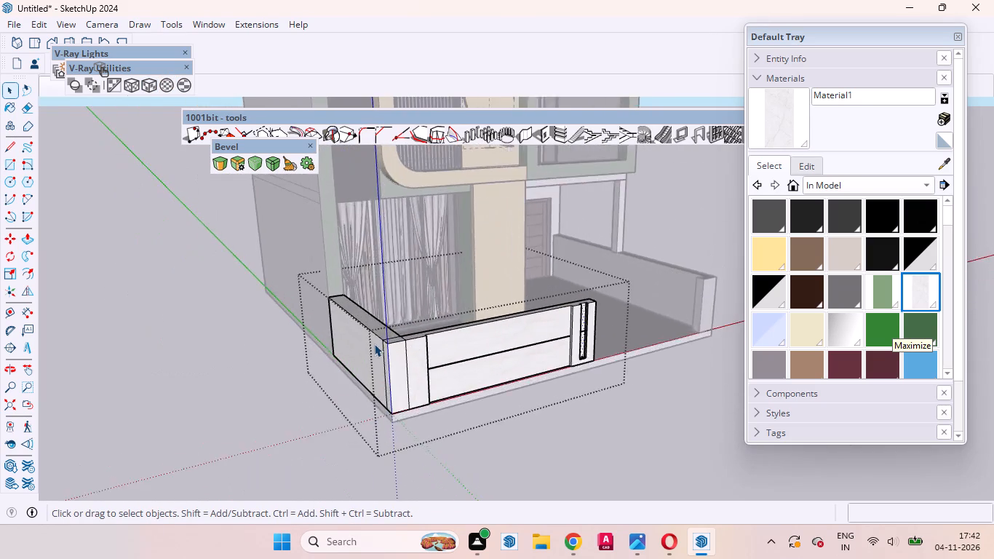
scroll(374, 344, up, 8)
middle_drag(405, 325, 408, 427)
click(378, 407)
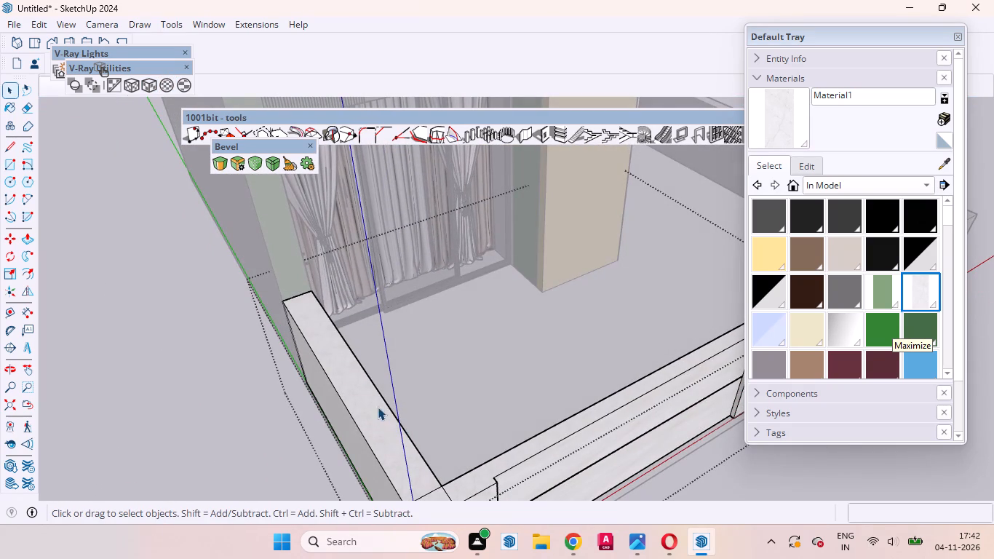
click(150, 76)
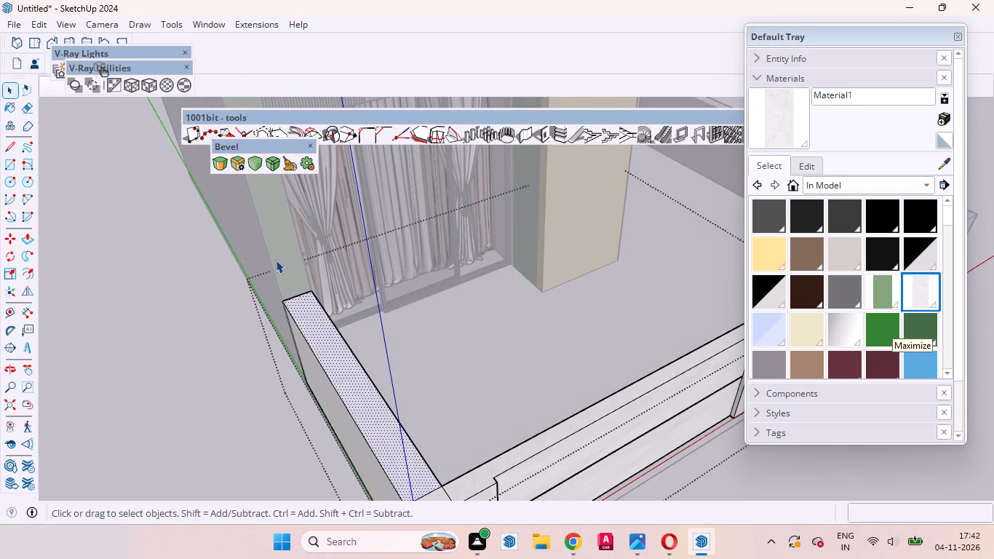
Erase the edge dividing the long front wall's top face at the corner and apply the fitted tri-planar projection to the merged face.
scroll(276, 260, down, 4)
scroll(506, 406, up, 14)
click(348, 445)
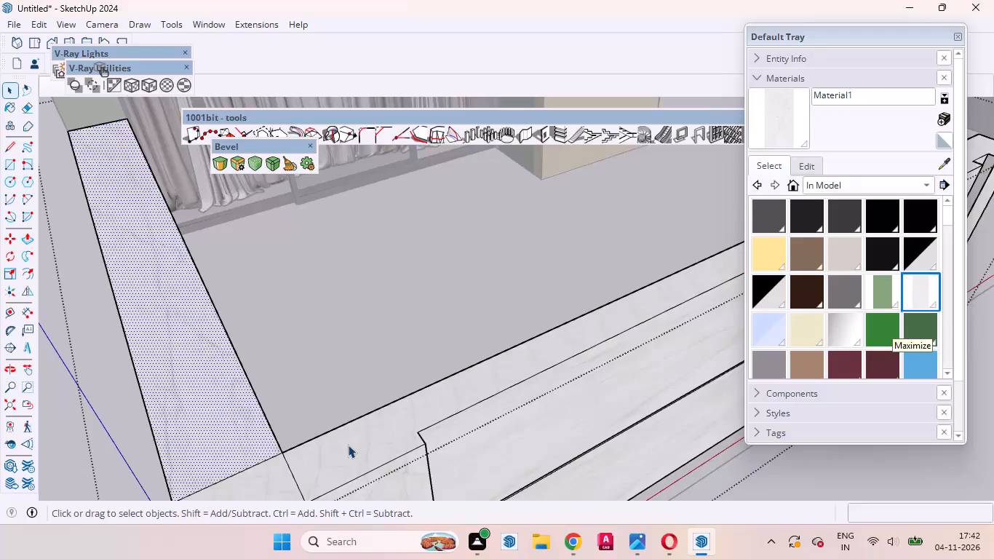
scroll(399, 353, down, 4)
click(346, 410)
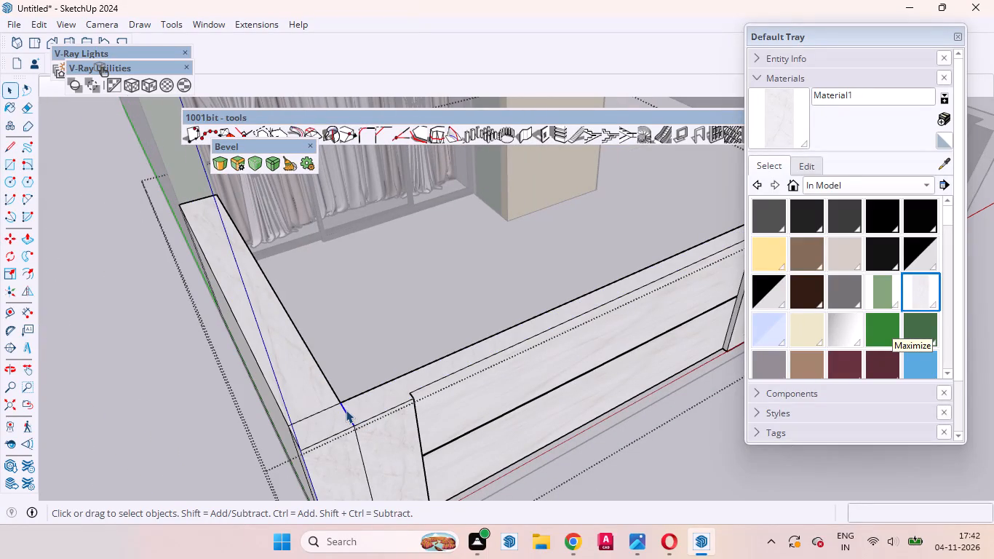
right_click(346, 410)
click(389, 173)
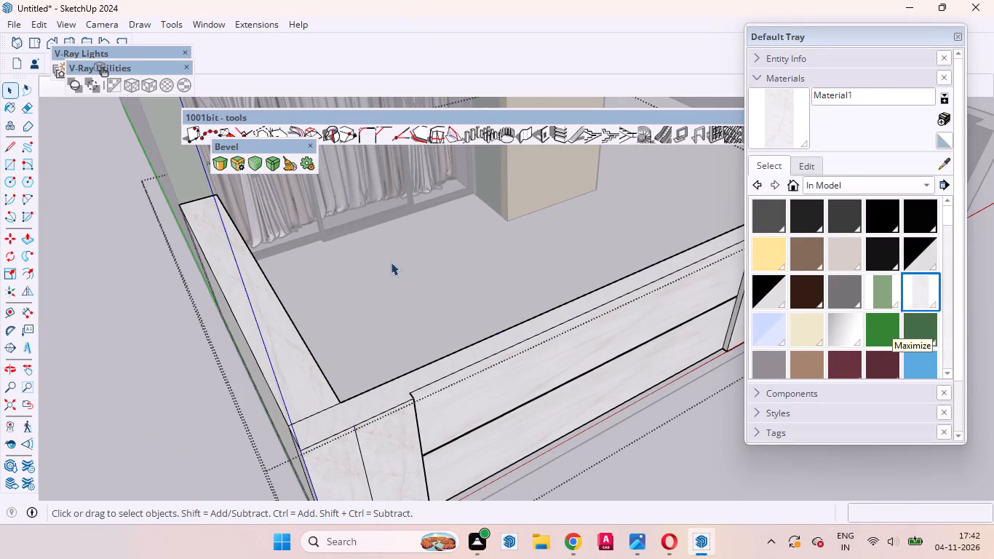
click(354, 413)
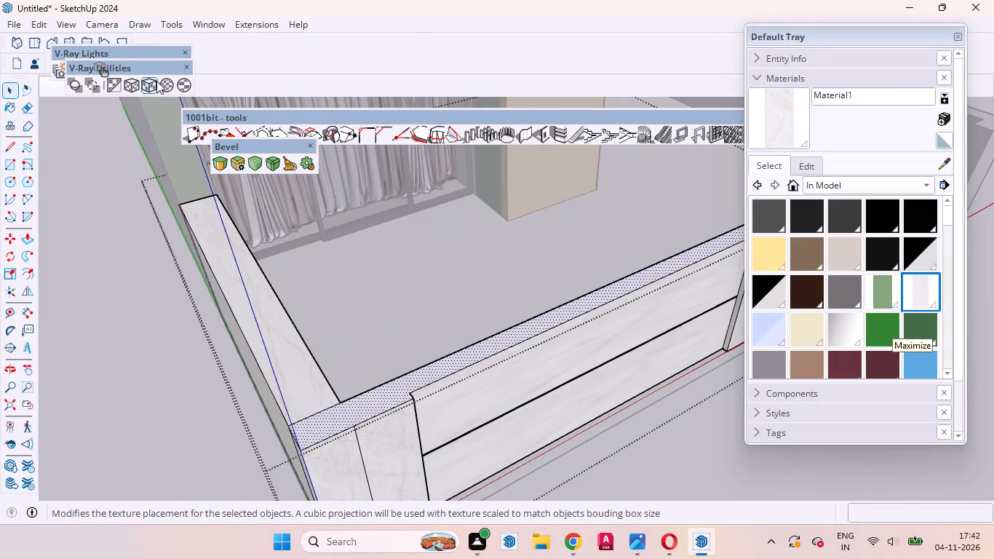
click(151, 80)
Apply the fitted tri-planar projection to the large outer face of the side return wall.
scroll(374, 338, down, 4)
middle_drag(316, 418, 480, 352)
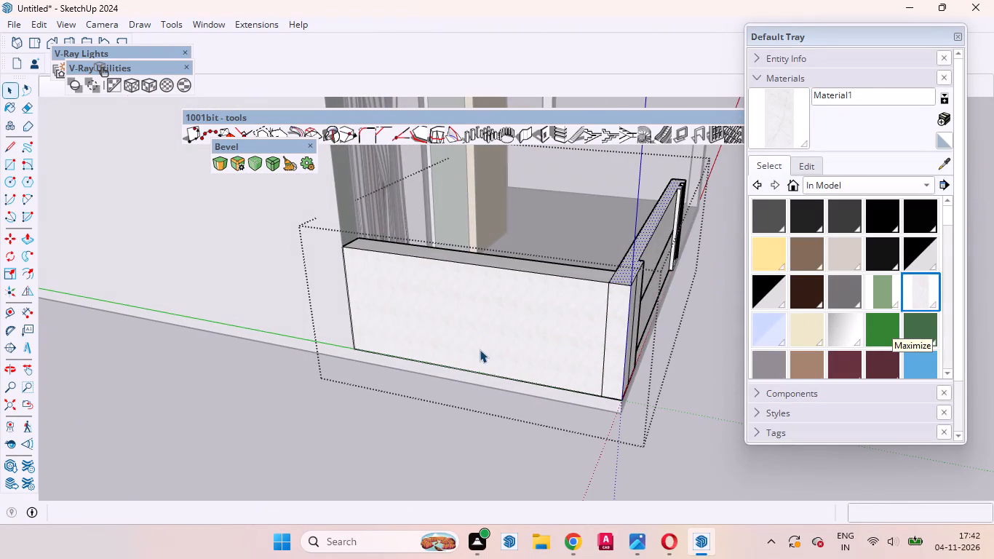
click(481, 338)
click(158, 83)
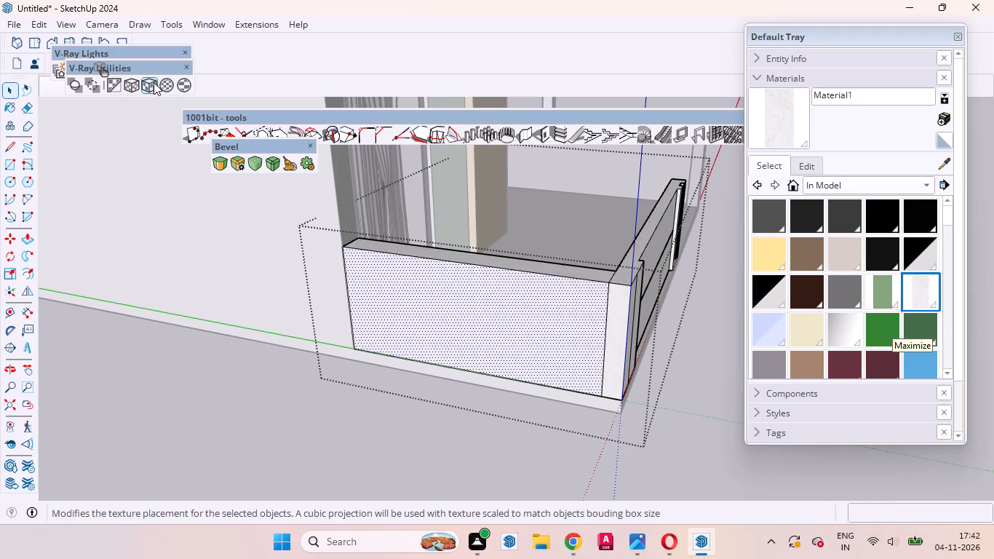
click(148, 82)
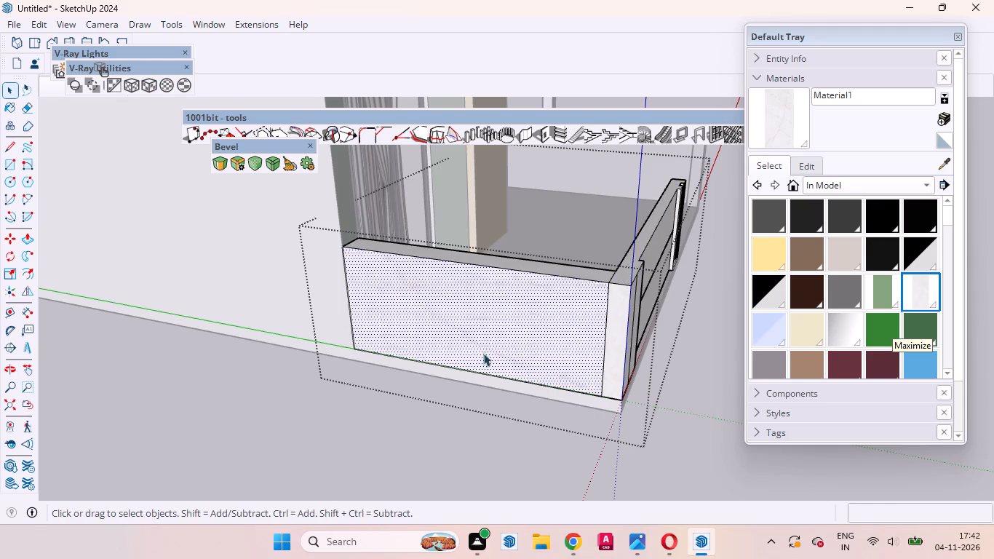
Apply the fitted tri-planar projection to the inner faces of the side return and the long front wall.
middle_drag(490, 364, 71, 446)
click(316, 206)
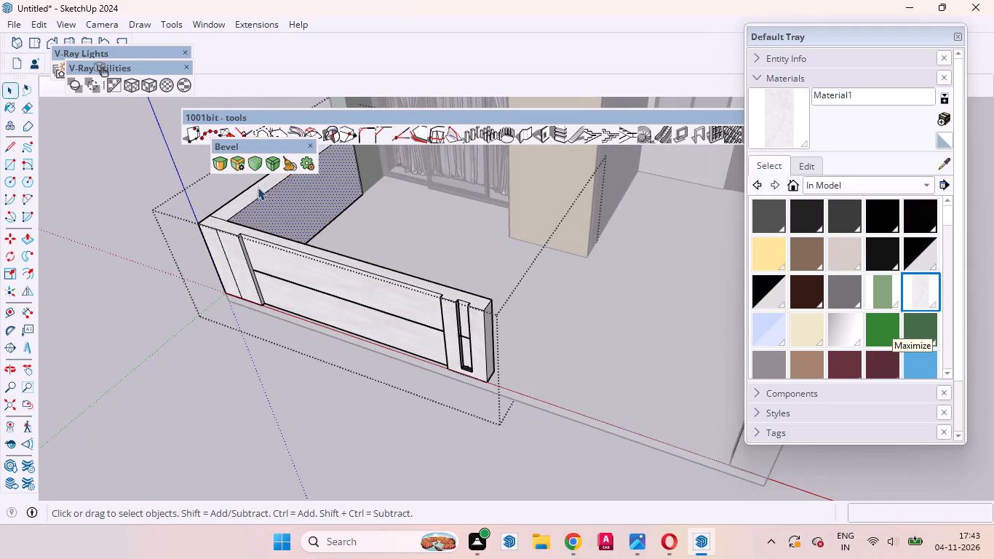
click(145, 84)
middle_drag(367, 241, 125, 335)
scroll(387, 262, up, 11)
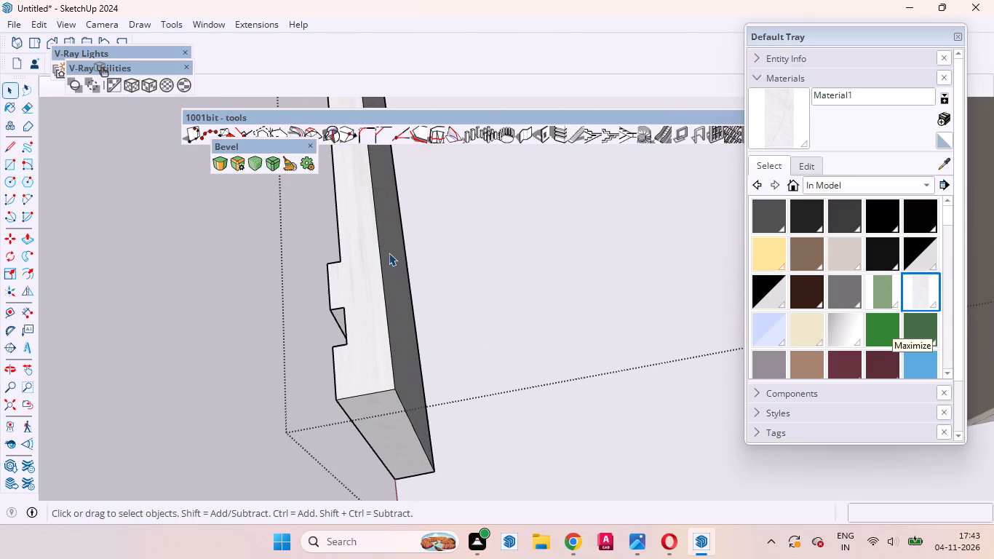
click(394, 241)
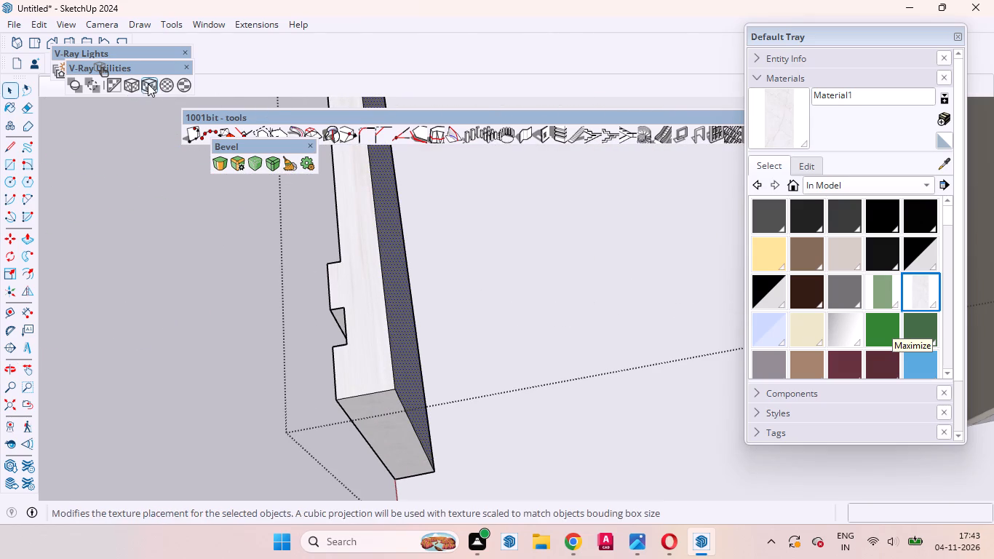
click(148, 84)
Check the marble texture on the front compound wall against the house facade, and close the wall group.
middle_drag(298, 316, 640, 257)
scroll(640, 254, down, 8)
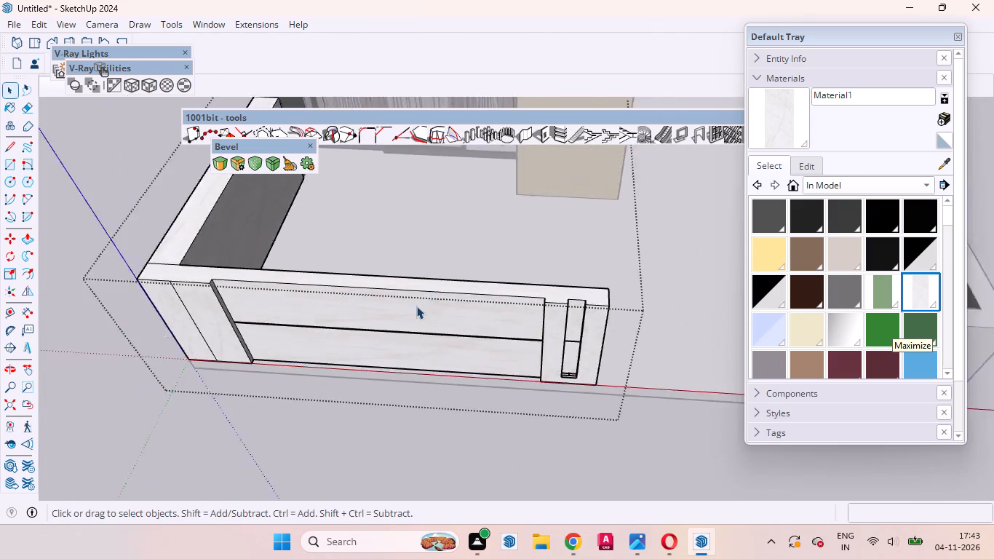
scroll(416, 306, down, 11)
middle_drag(434, 368, 510, 234)
scroll(381, 278, up, 7)
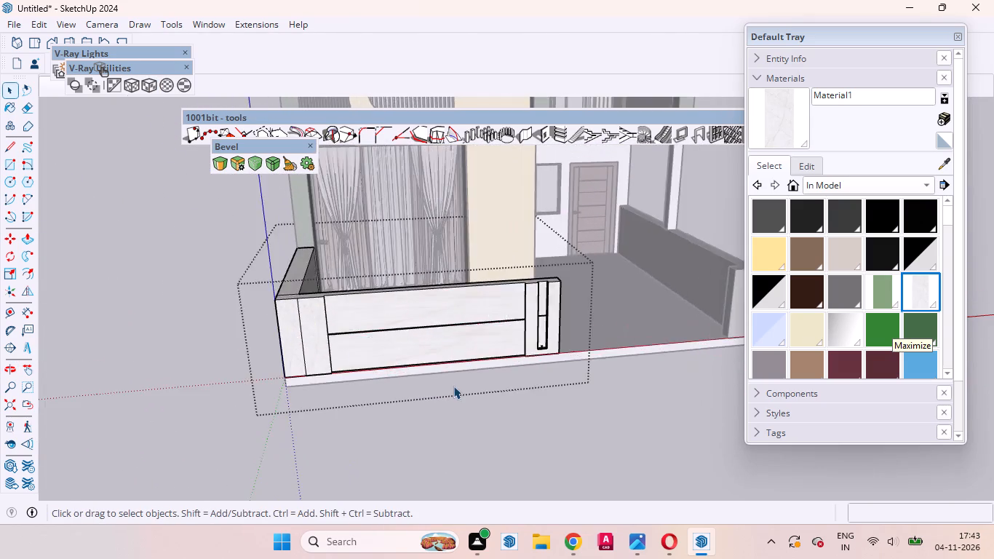
scroll(453, 386, up, 3)
scroll(452, 381, down, 5)
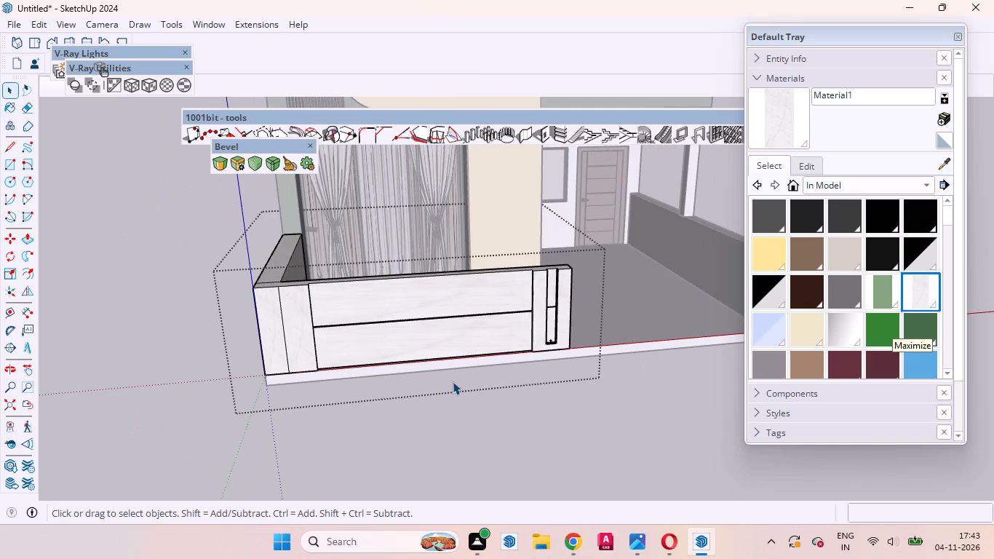
scroll(494, 378, down, 9)
scroll(642, 330, up, 5)
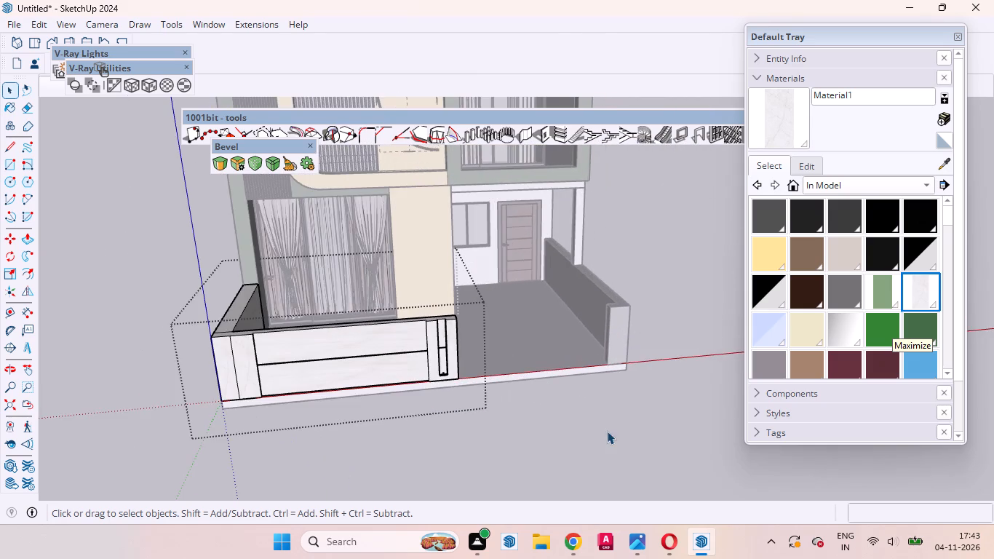
click(608, 435)
scroll(629, 343, up, 11)
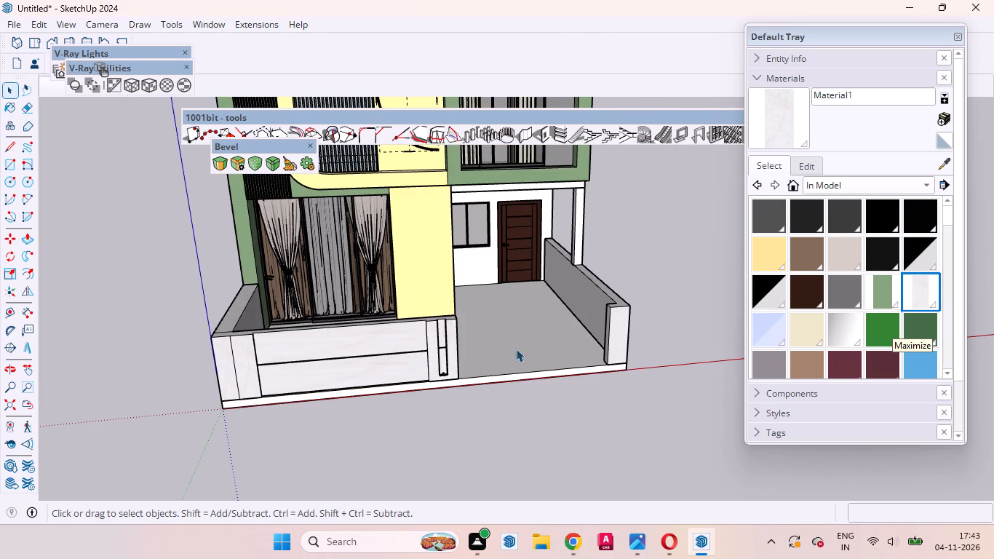
scroll(636, 329, up, 2)
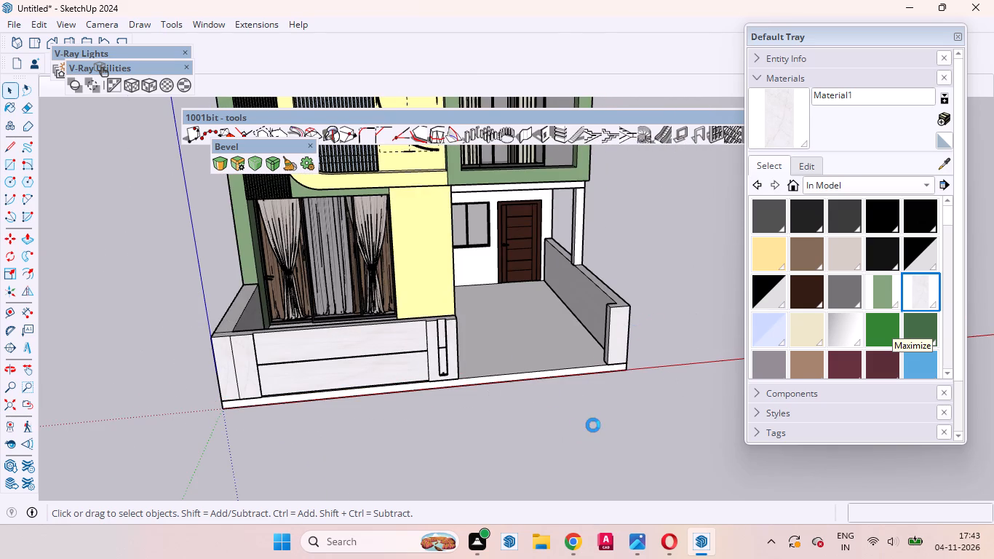
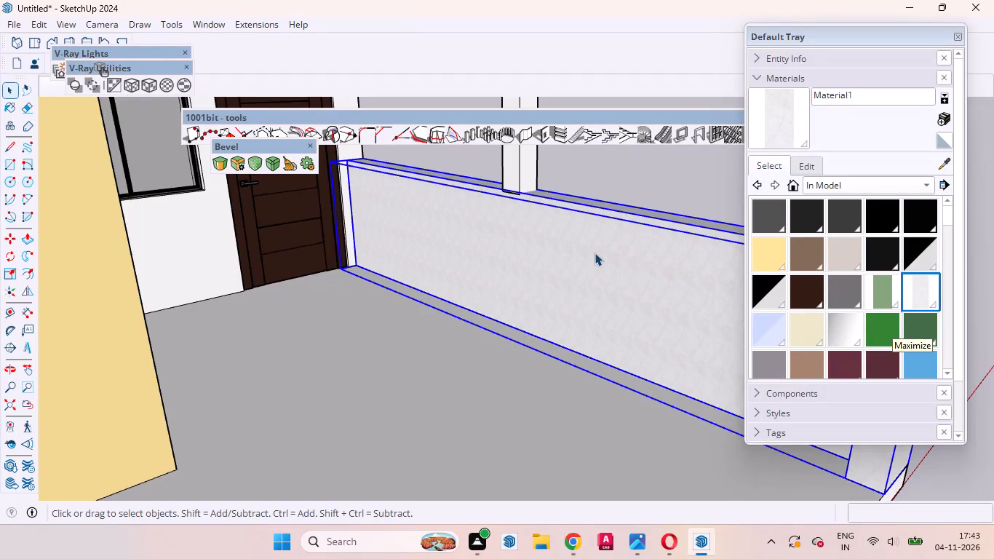
Apply the fitted tri-planar projection to the door-side compound wall's long inner face, front end face and narrow return face.
double_click(595, 253)
click(616, 266)
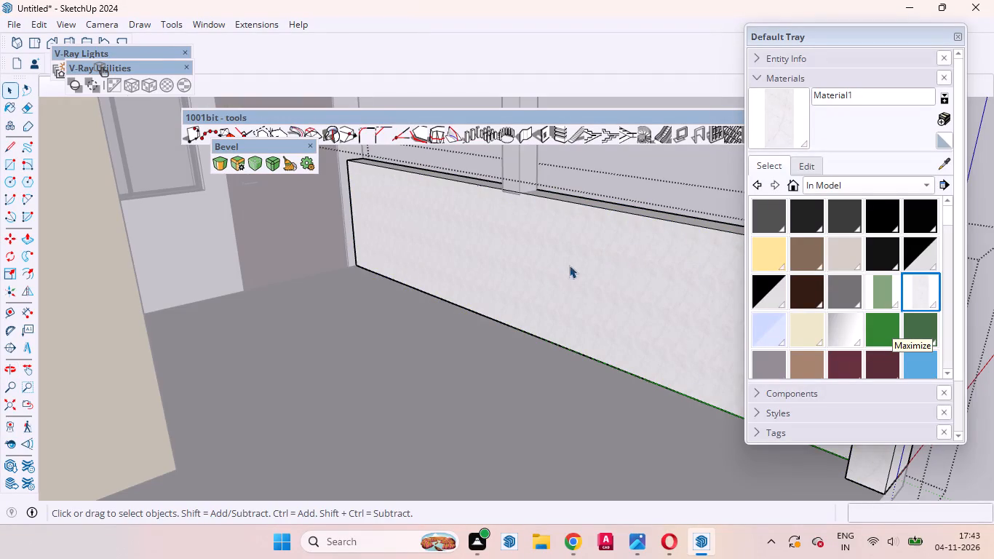
click(148, 82)
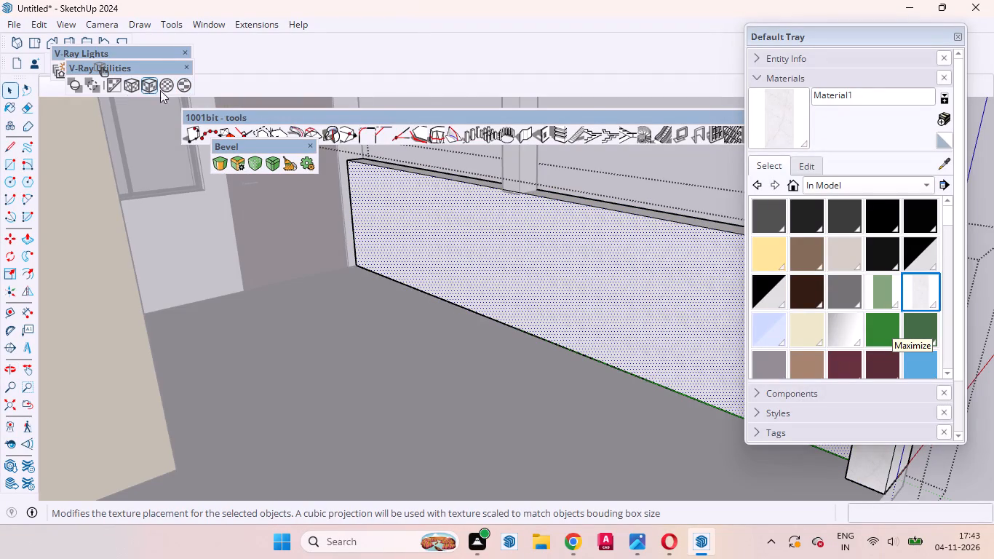
scroll(286, 289, down, 9)
scroll(484, 316, up, 15)
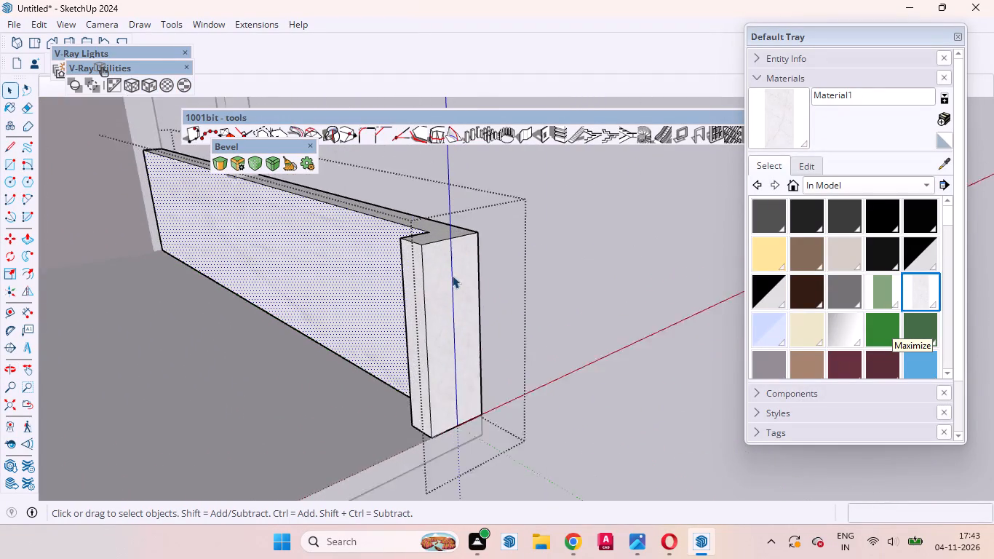
scroll(452, 275, up, 5)
click(437, 269)
click(145, 81)
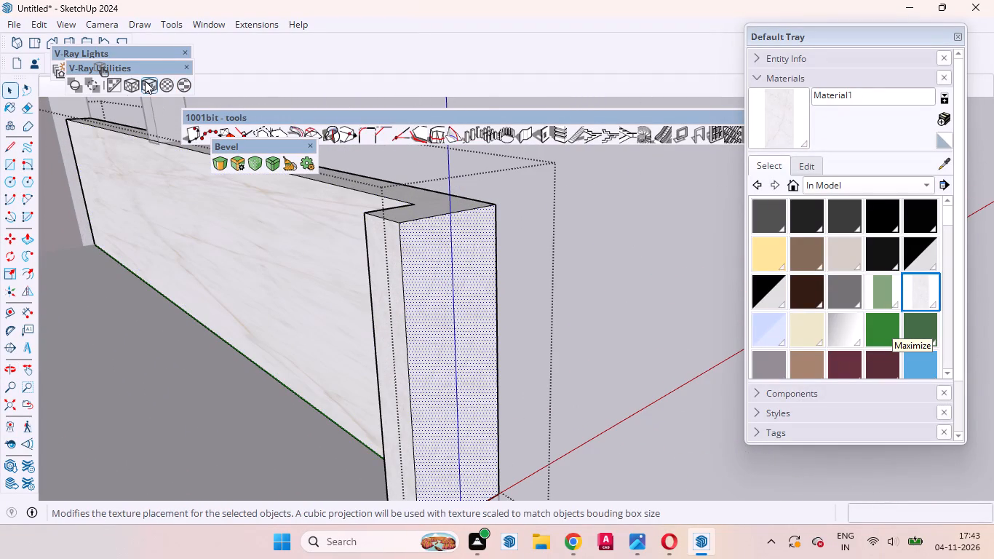
scroll(375, 269, up, 5)
click(402, 263)
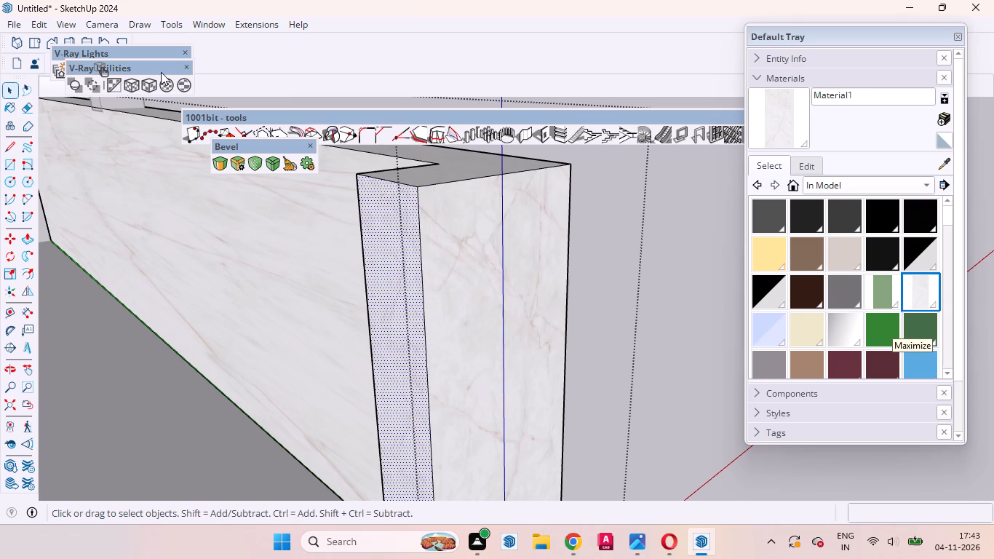
click(151, 78)
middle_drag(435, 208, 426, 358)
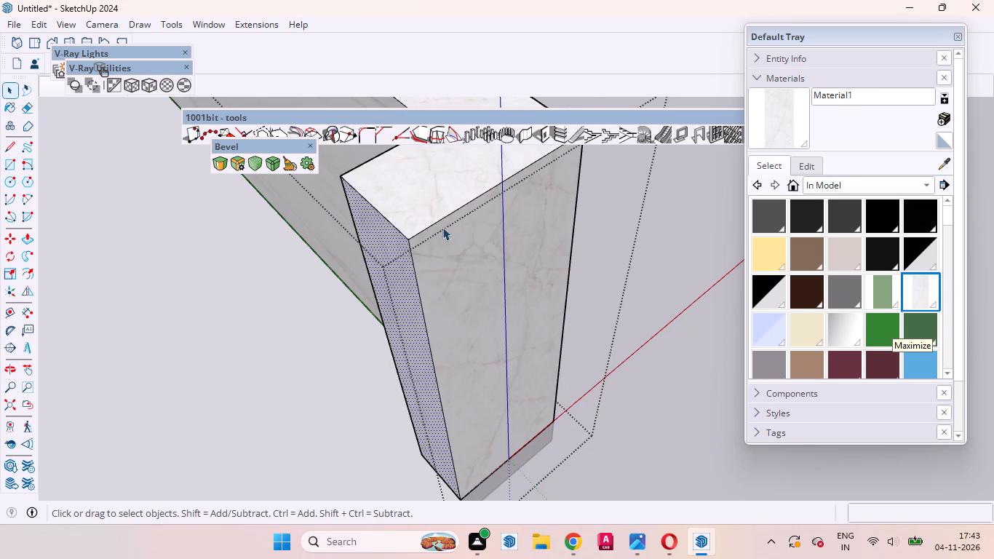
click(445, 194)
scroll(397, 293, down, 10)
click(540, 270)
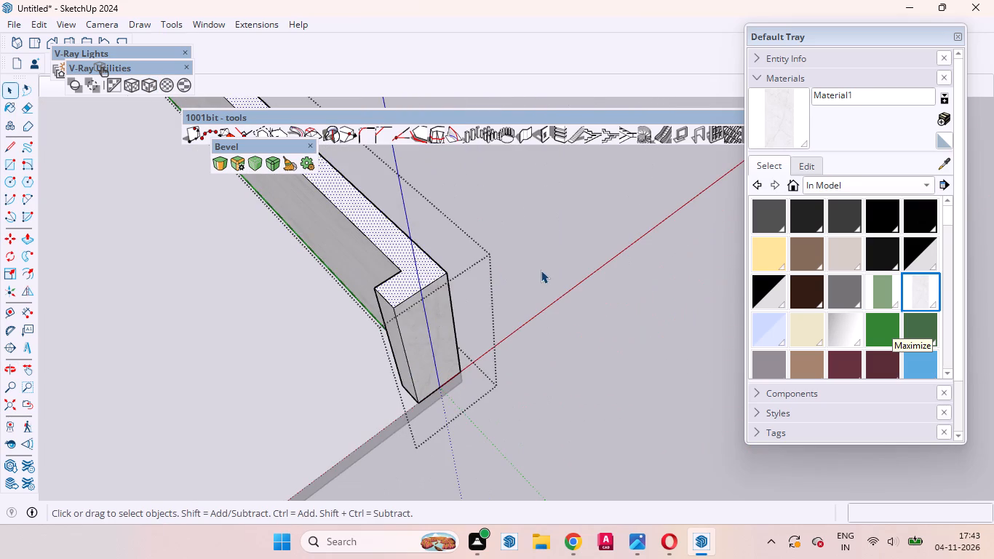
Reopen the door-side compound wall group and apply the fitted tri-planar projection to its L-shaped top face.
scroll(457, 267, up, 10)
middle_drag(330, 305, 518, 317)
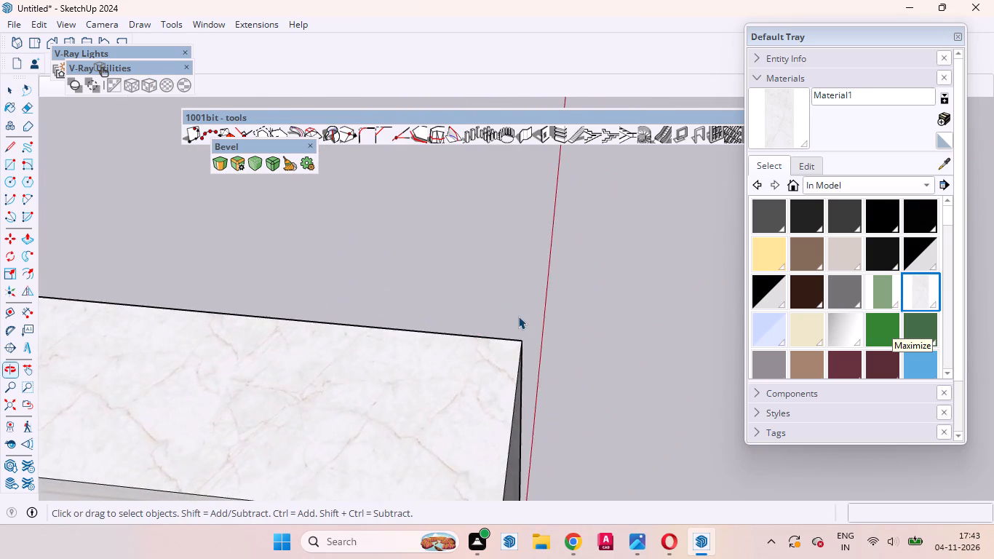
scroll(518, 313, down, 17)
scroll(553, 291, down, 5)
middle_drag(508, 324, 527, 371)
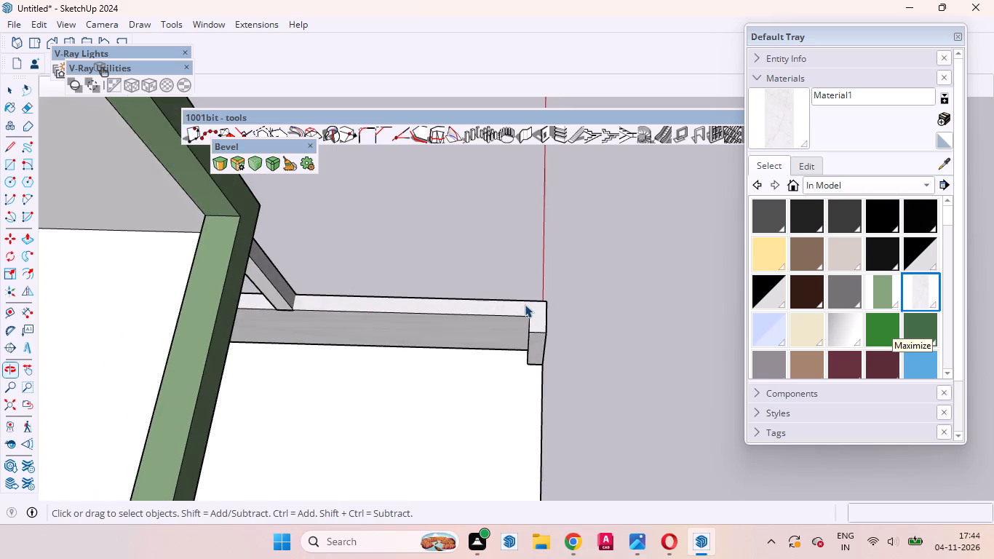
scroll(525, 299, up, 14)
click(483, 331)
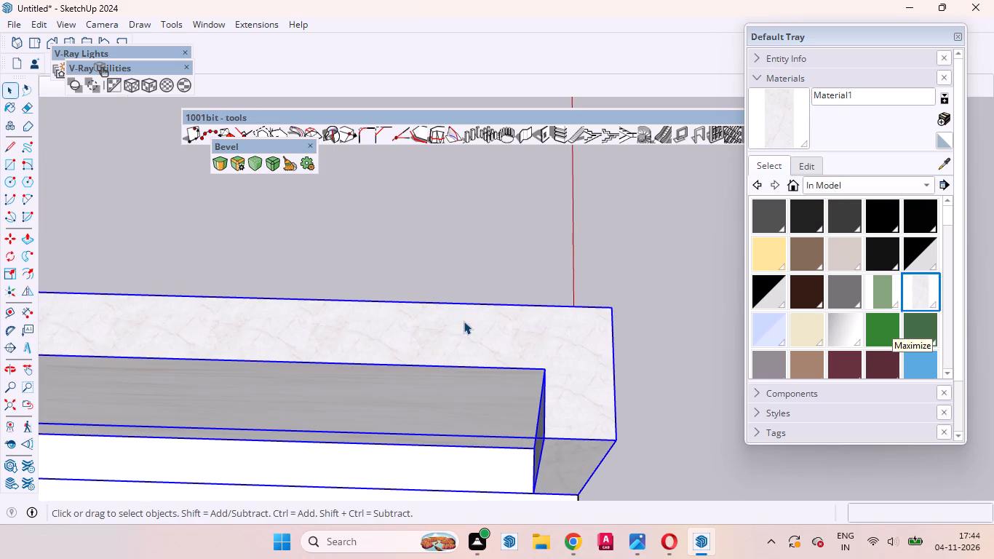
double_click(464, 323)
click(438, 332)
double_click(421, 330)
double_click(378, 330)
click(381, 322)
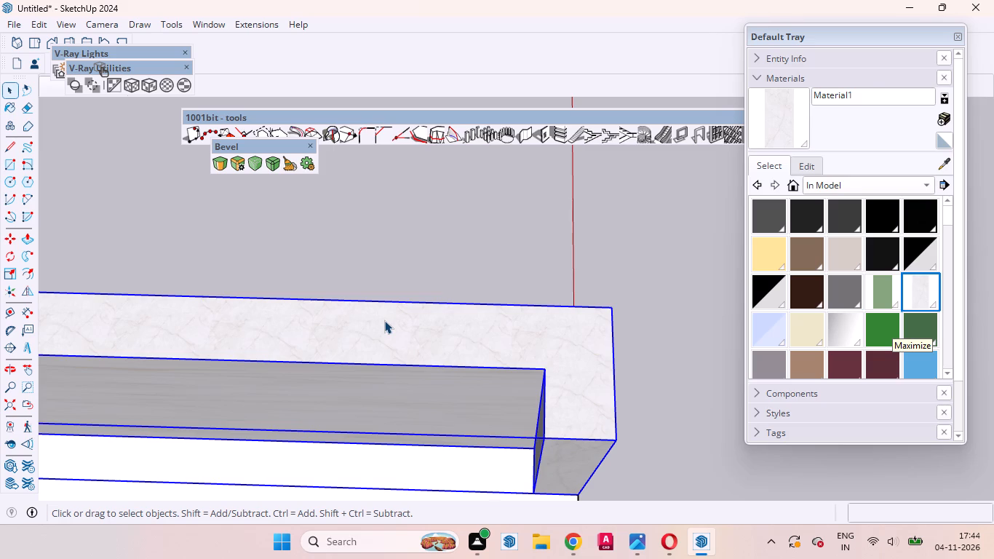
double_click(392, 323)
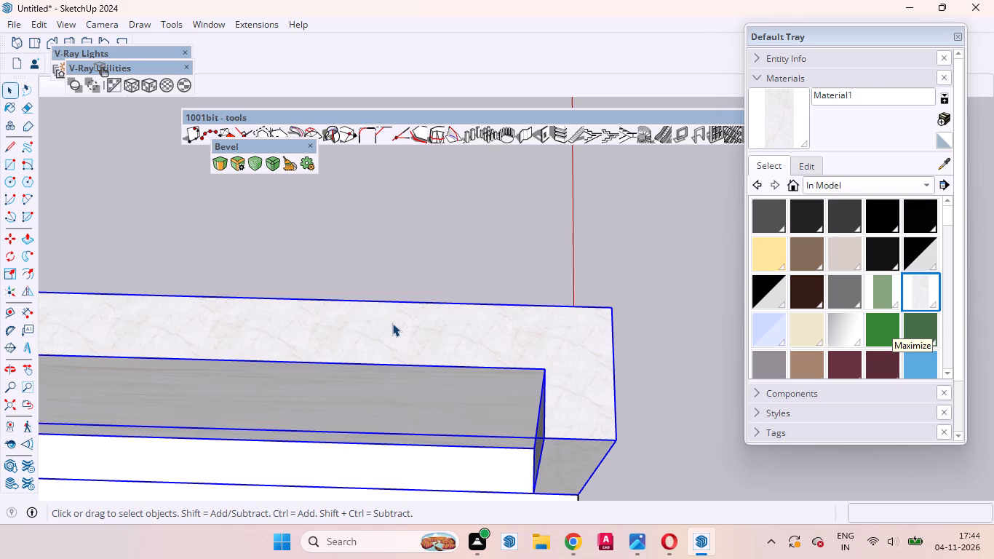
click(383, 329)
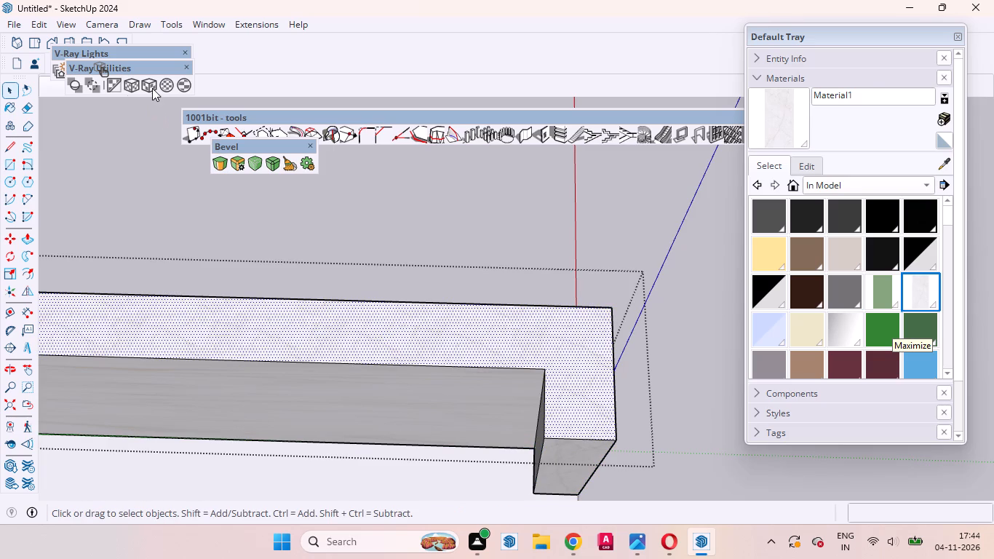
click(152, 88)
Apply the fitted tri-planar projection to the door-side compound wall's large outer face, and close the wall group.
scroll(376, 332, down, 4)
middle_drag(510, 339, 75, 293)
scroll(731, 302, up, 4)
middle_drag(531, 288, 398, 265)
click(380, 210)
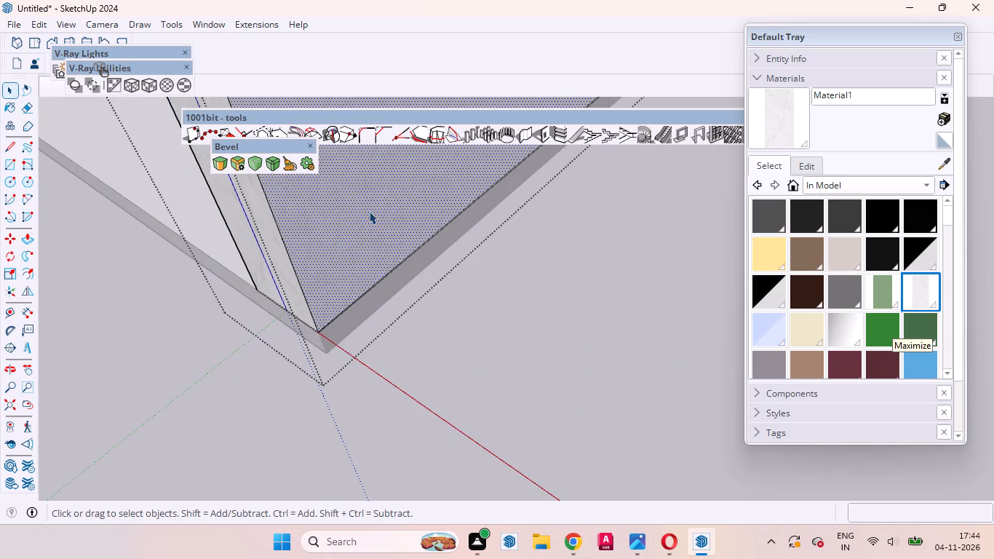
click(146, 76)
scroll(386, 332, down, 6)
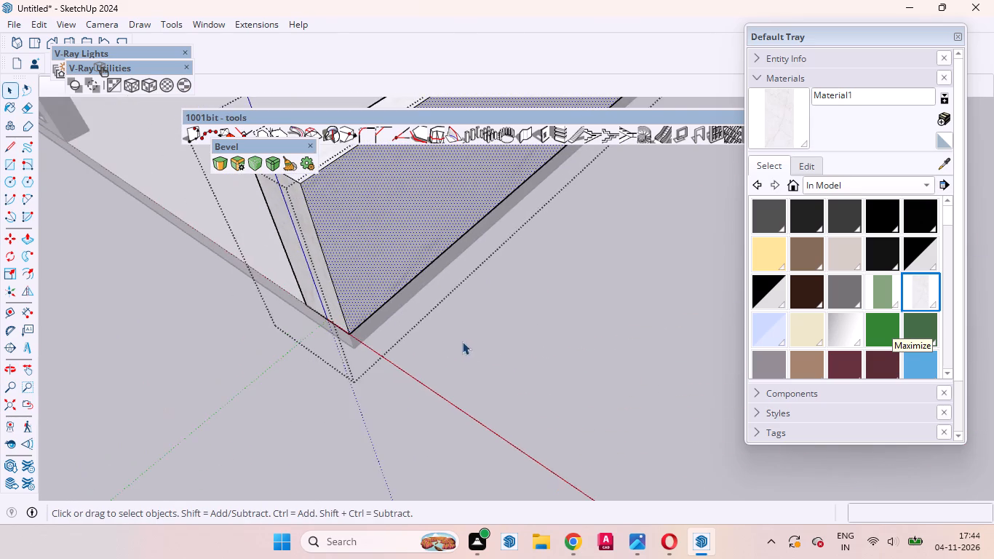
scroll(462, 341, down, 3)
scroll(391, 285, up, 4)
scroll(480, 322, up, 1)
click(521, 362)
click(512, 352)
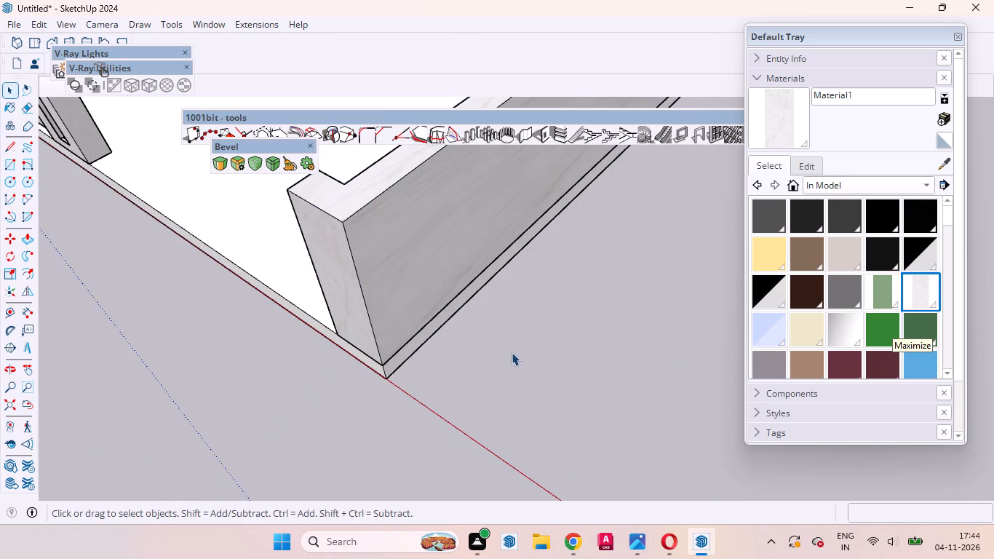
Examine the marble compound walls together with the complete front facade of the house.
scroll(382, 389, down, 15)
middle_drag(439, 376, 611, 207)
scroll(490, 353, down, 8)
scroll(493, 396, up, 1)
scroll(493, 396, down, 3)
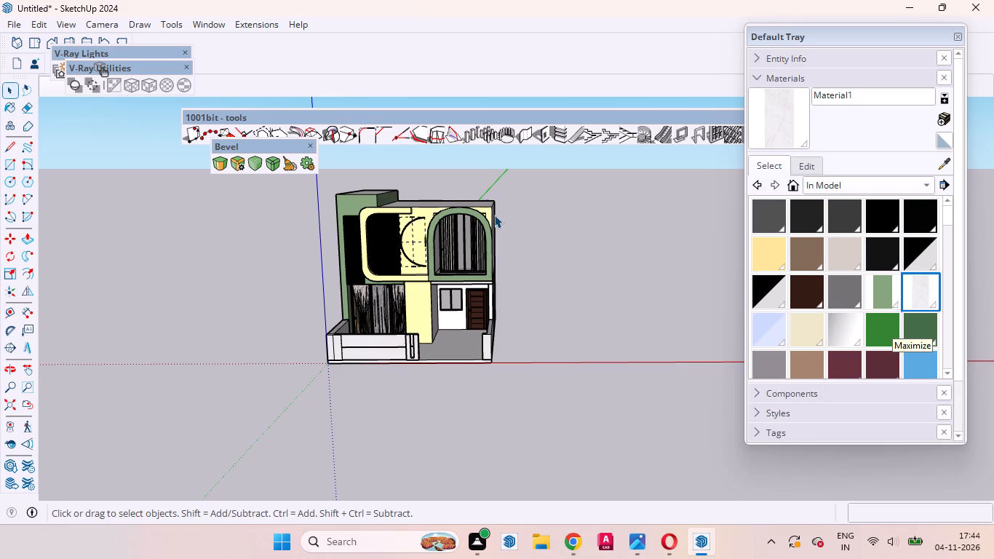
scroll(436, 284, up, 1)
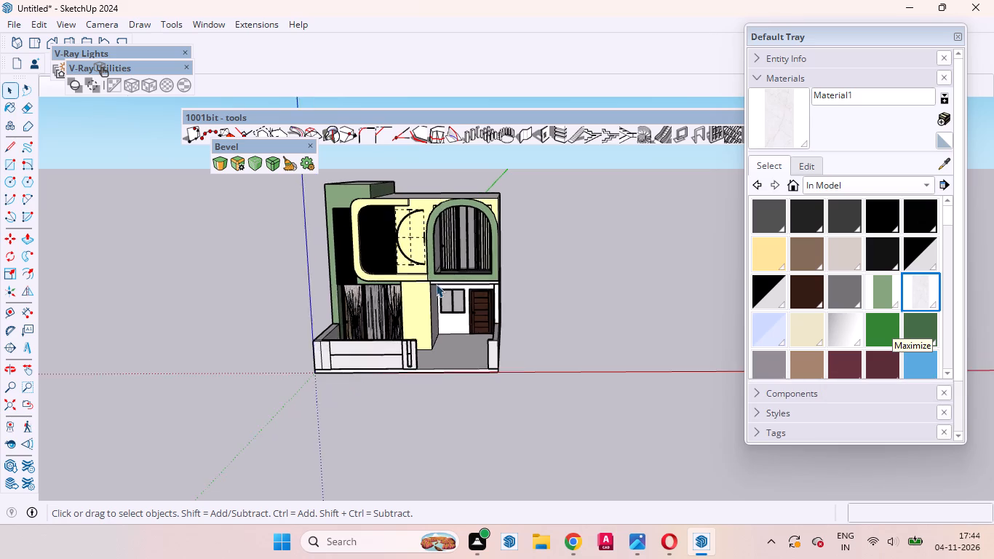
scroll(436, 284, up, 9)
scroll(470, 231, down, 9)
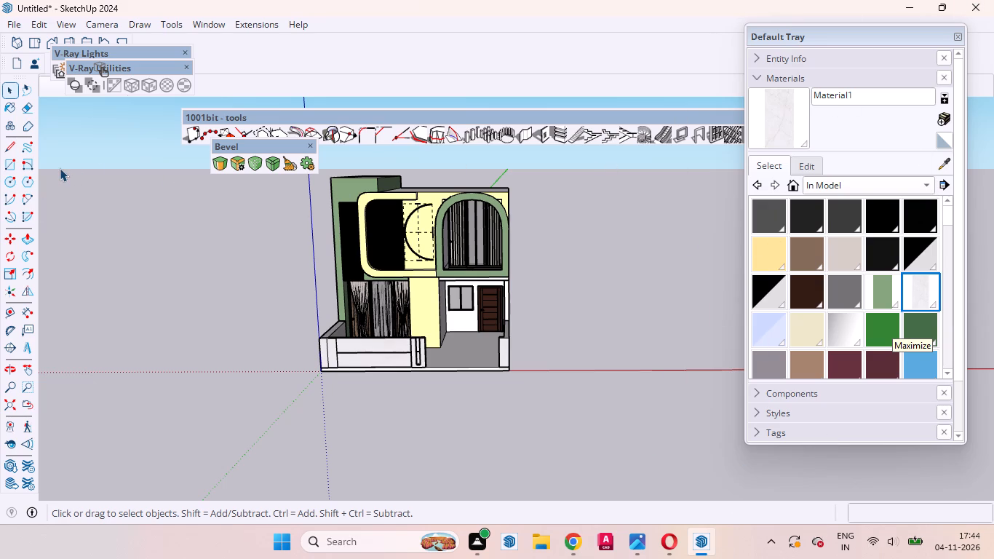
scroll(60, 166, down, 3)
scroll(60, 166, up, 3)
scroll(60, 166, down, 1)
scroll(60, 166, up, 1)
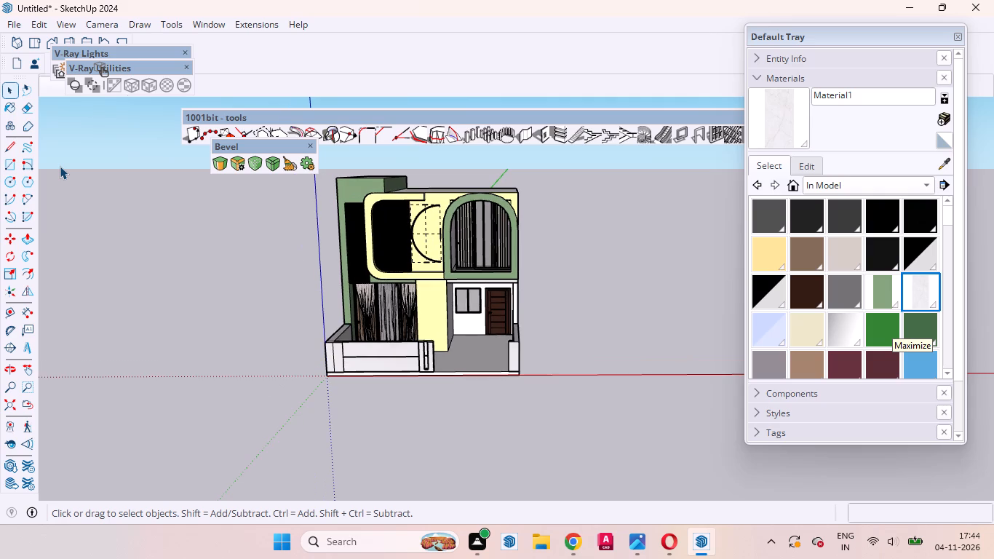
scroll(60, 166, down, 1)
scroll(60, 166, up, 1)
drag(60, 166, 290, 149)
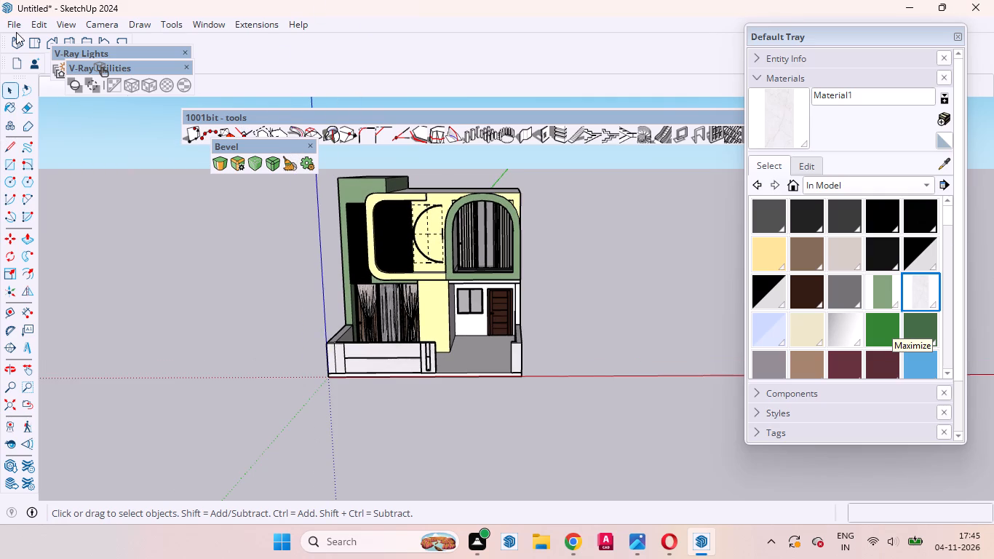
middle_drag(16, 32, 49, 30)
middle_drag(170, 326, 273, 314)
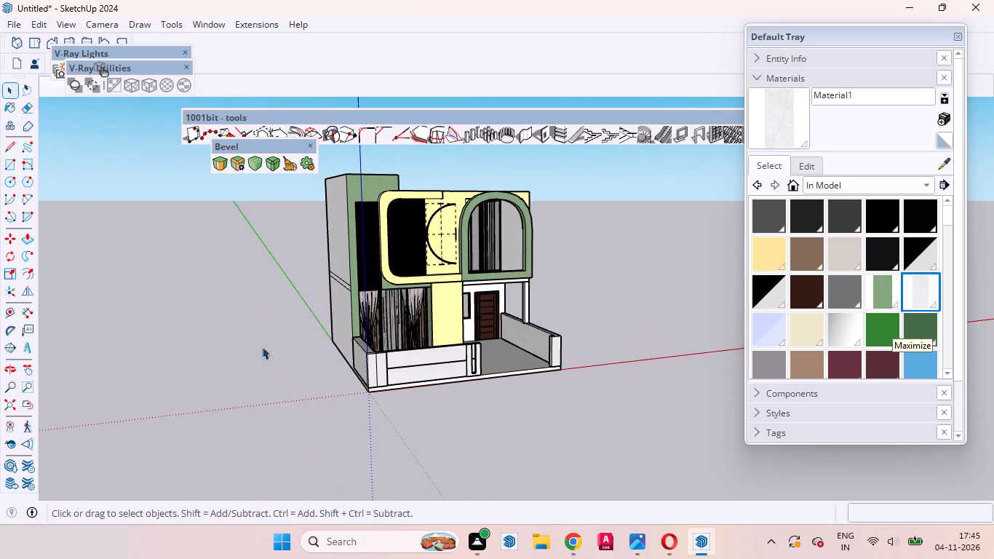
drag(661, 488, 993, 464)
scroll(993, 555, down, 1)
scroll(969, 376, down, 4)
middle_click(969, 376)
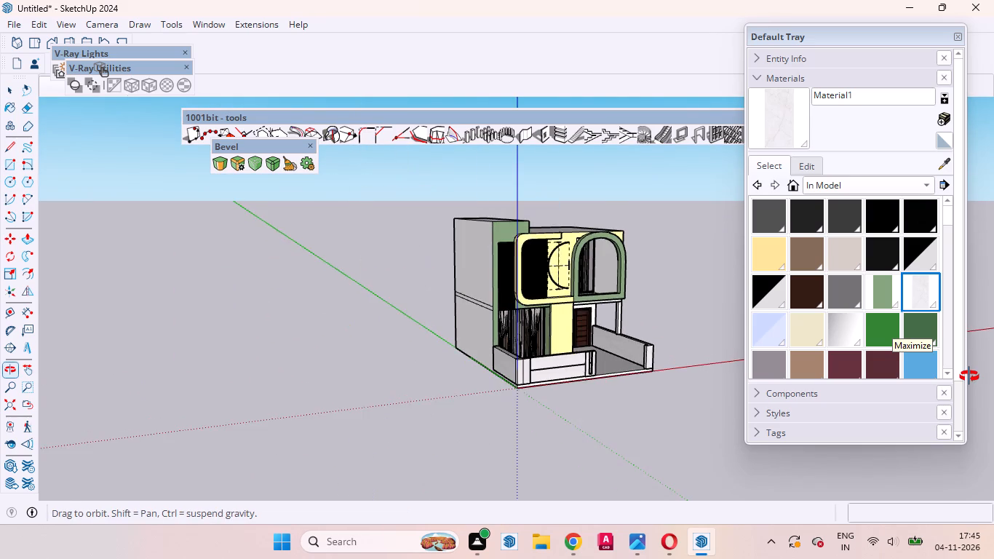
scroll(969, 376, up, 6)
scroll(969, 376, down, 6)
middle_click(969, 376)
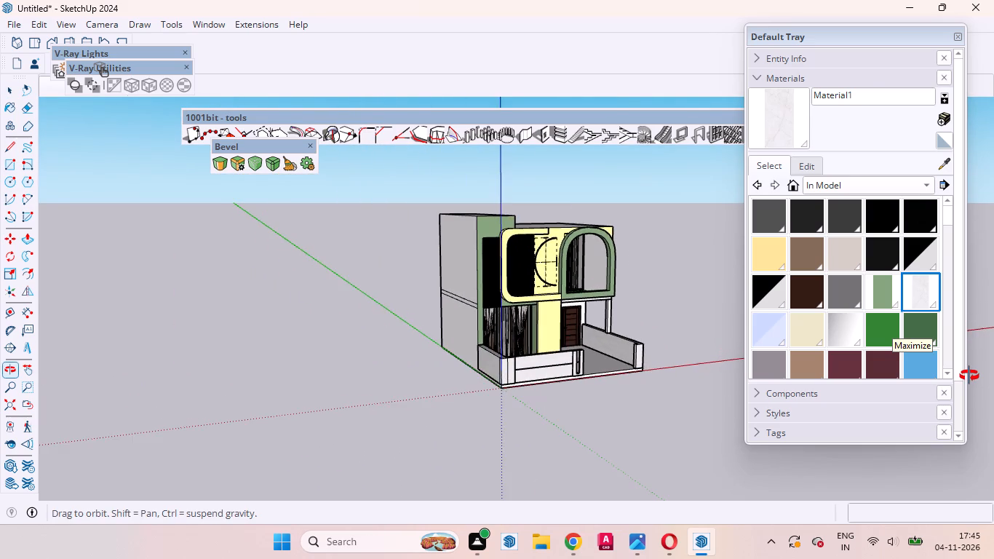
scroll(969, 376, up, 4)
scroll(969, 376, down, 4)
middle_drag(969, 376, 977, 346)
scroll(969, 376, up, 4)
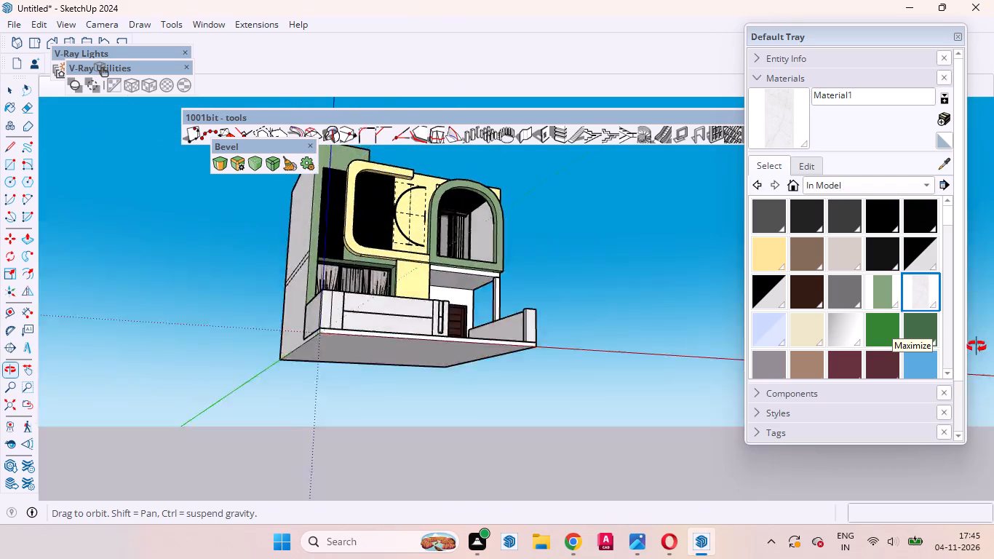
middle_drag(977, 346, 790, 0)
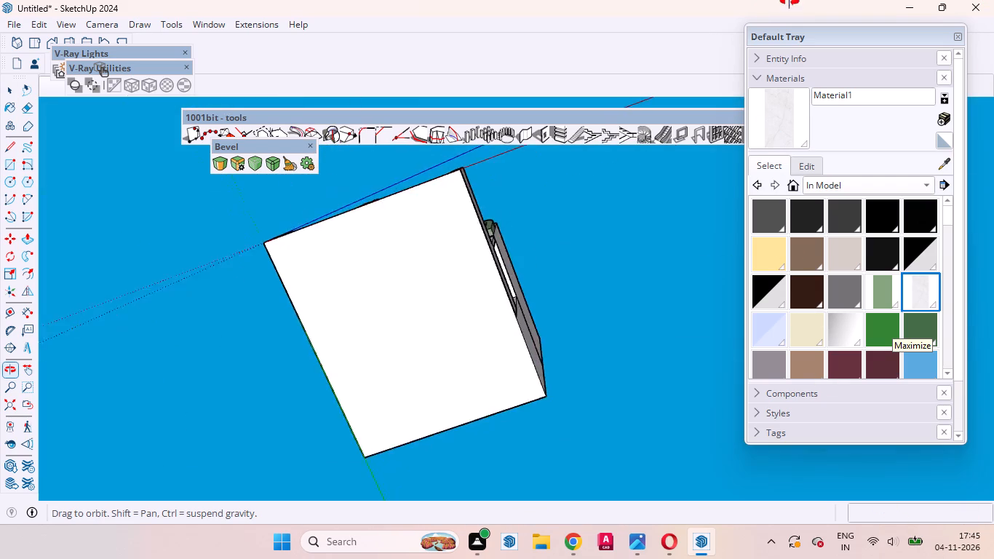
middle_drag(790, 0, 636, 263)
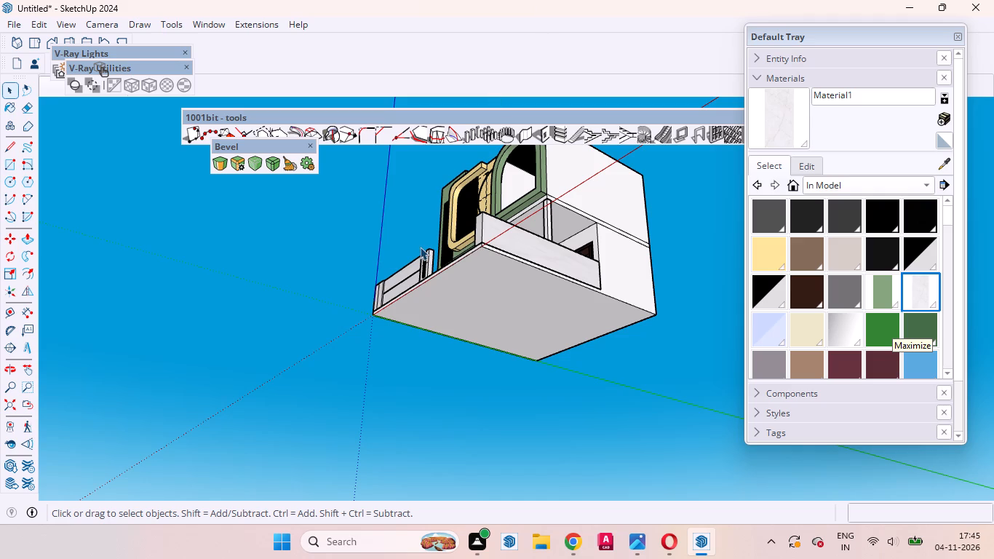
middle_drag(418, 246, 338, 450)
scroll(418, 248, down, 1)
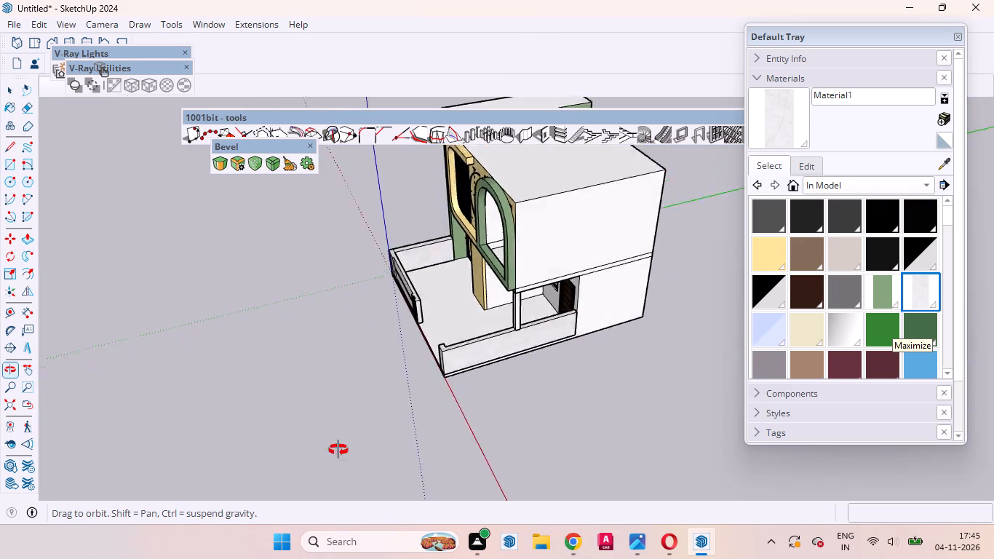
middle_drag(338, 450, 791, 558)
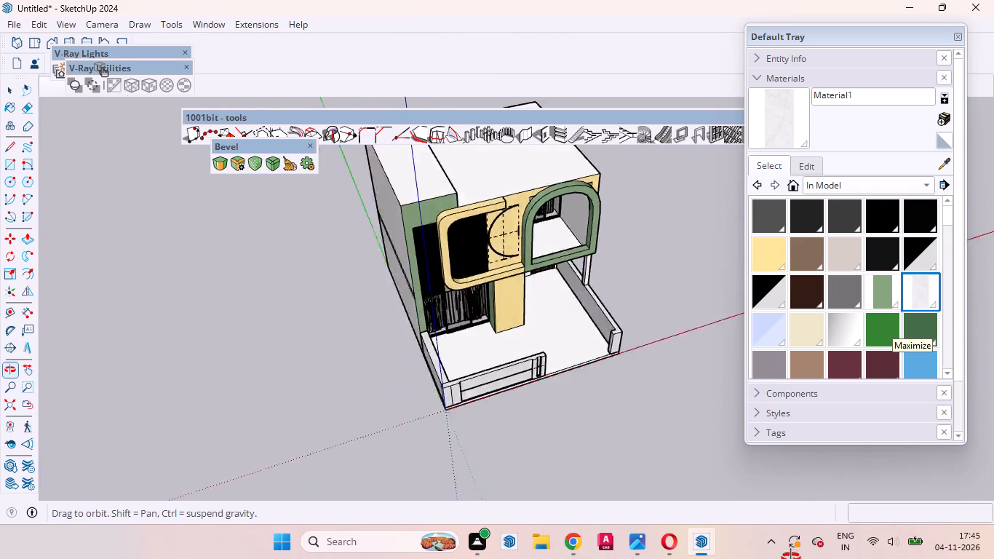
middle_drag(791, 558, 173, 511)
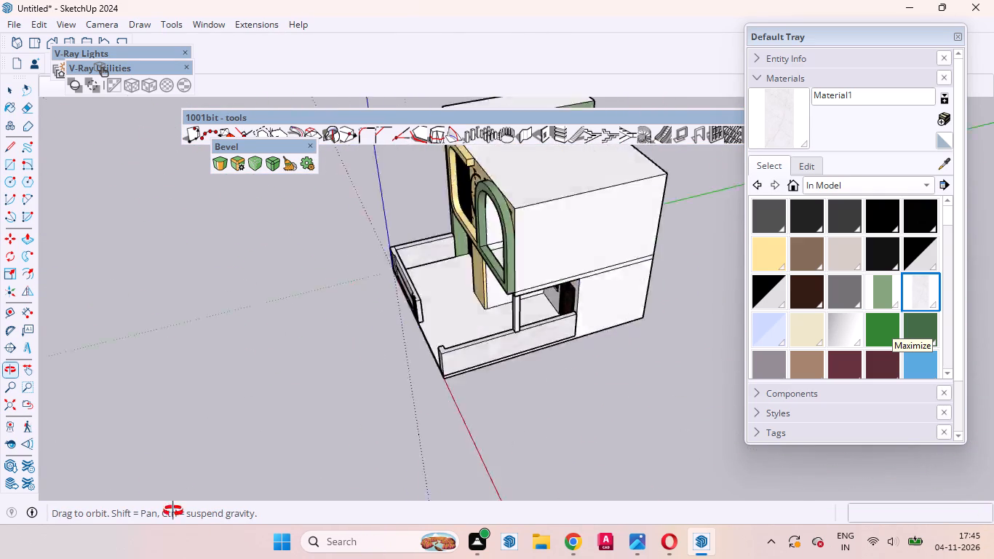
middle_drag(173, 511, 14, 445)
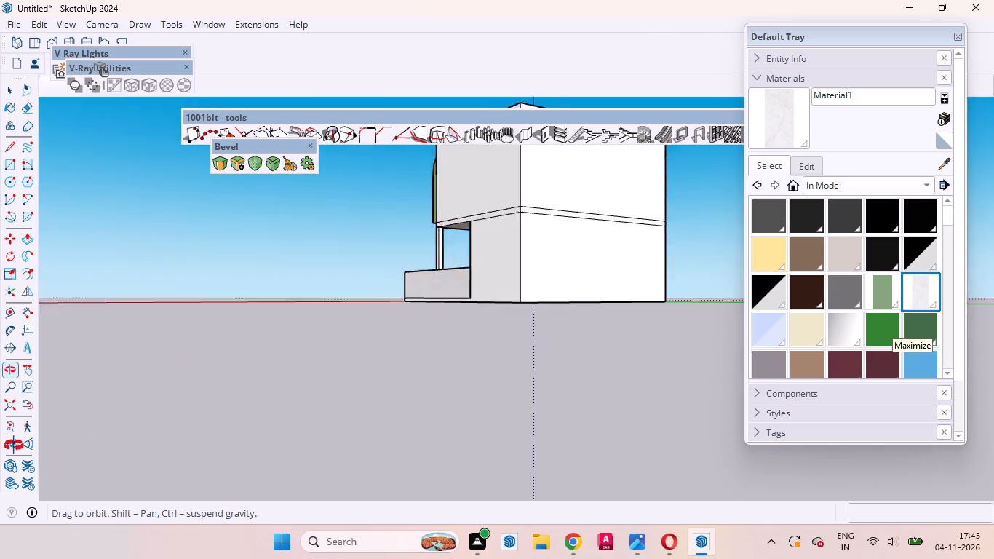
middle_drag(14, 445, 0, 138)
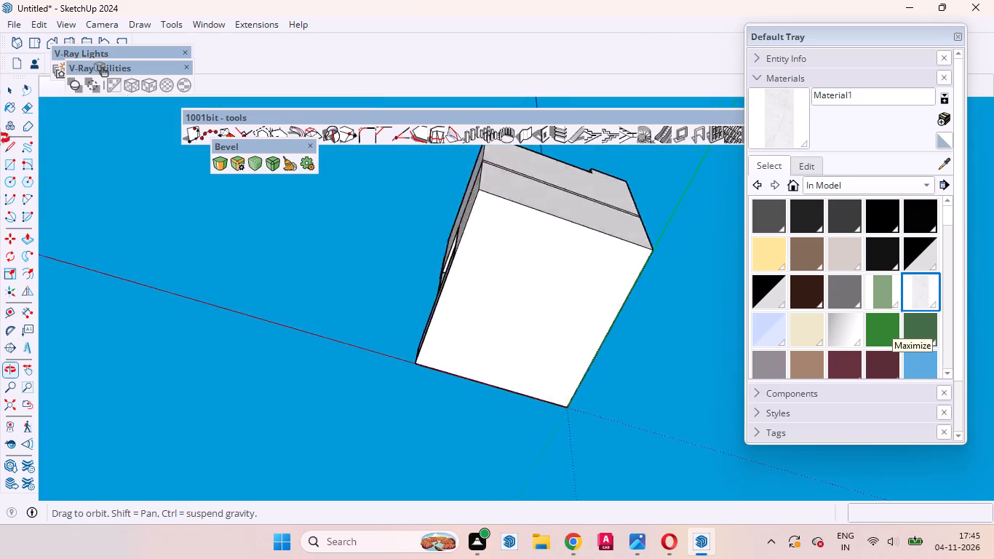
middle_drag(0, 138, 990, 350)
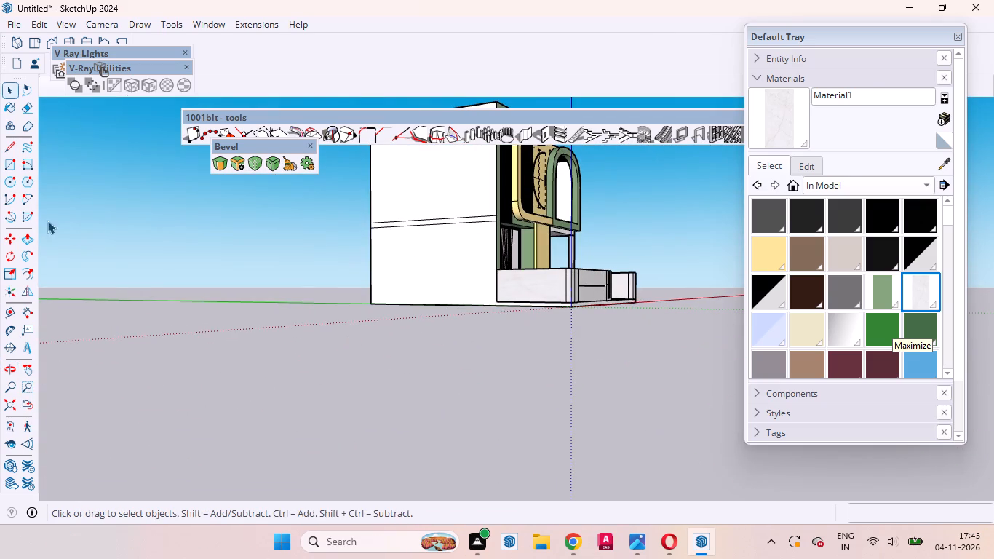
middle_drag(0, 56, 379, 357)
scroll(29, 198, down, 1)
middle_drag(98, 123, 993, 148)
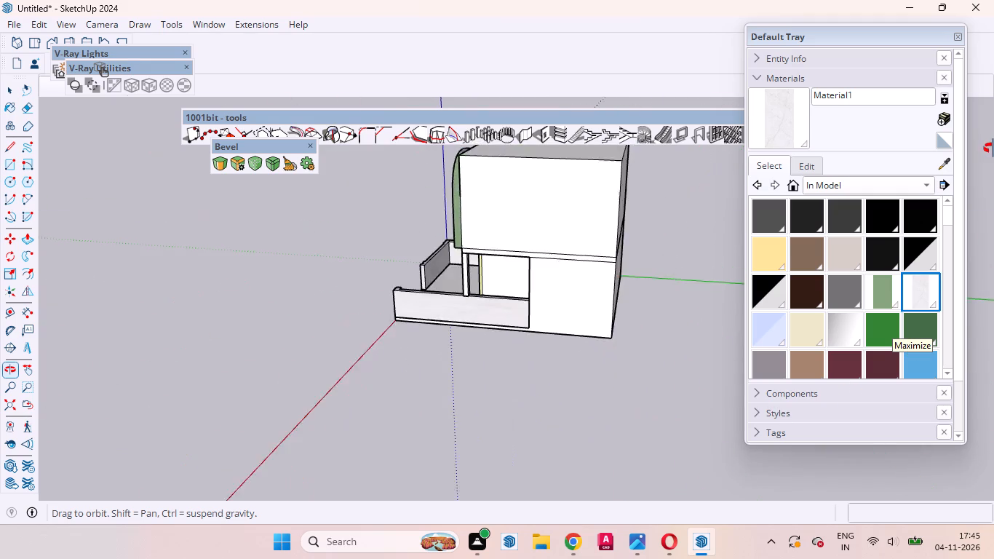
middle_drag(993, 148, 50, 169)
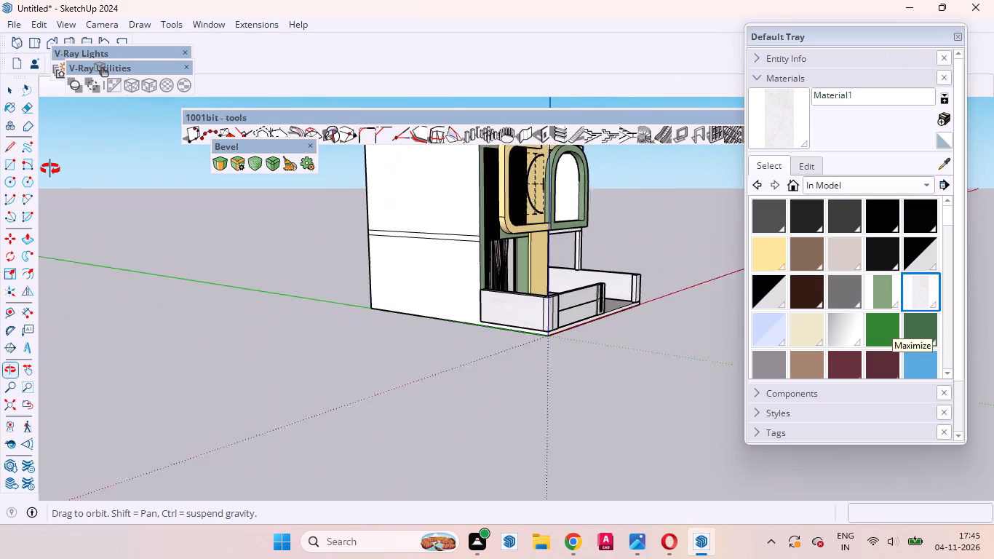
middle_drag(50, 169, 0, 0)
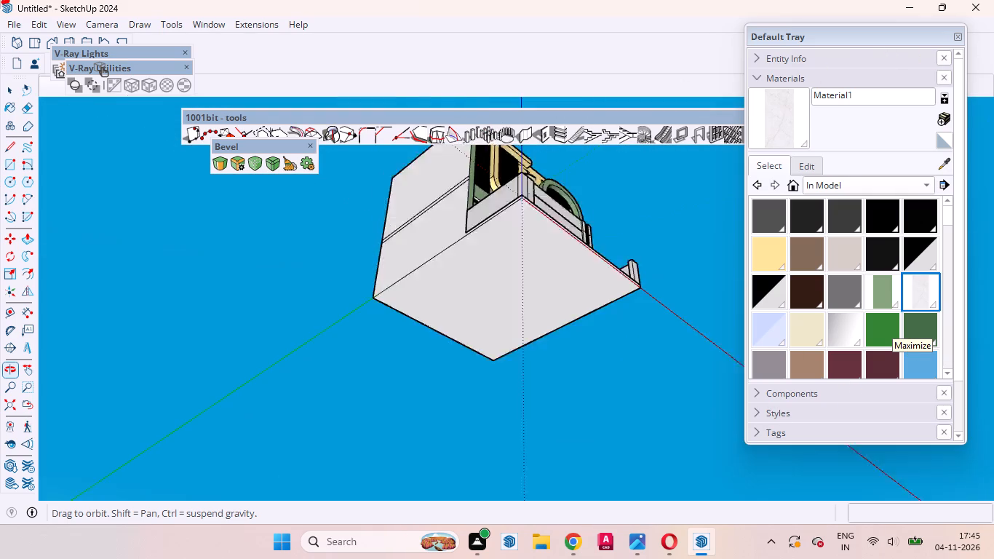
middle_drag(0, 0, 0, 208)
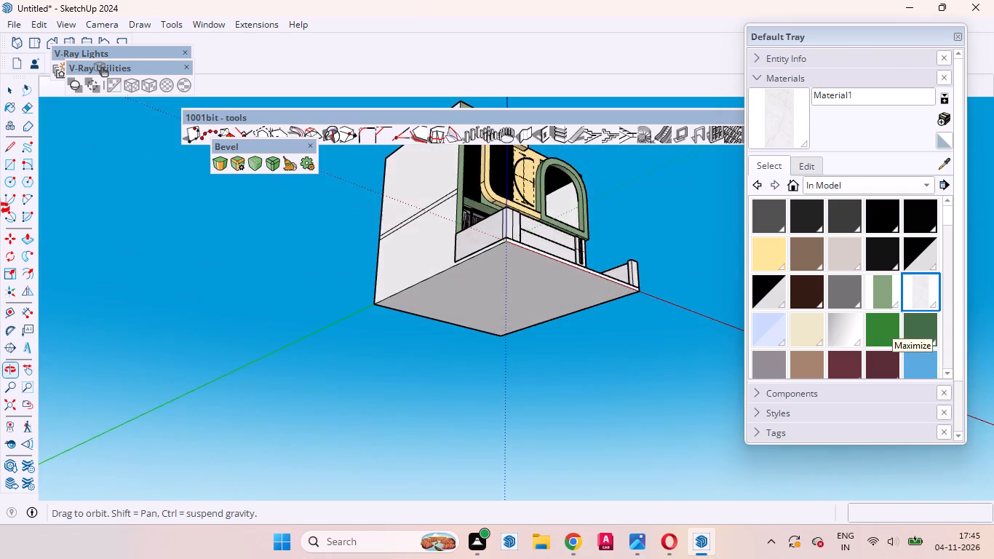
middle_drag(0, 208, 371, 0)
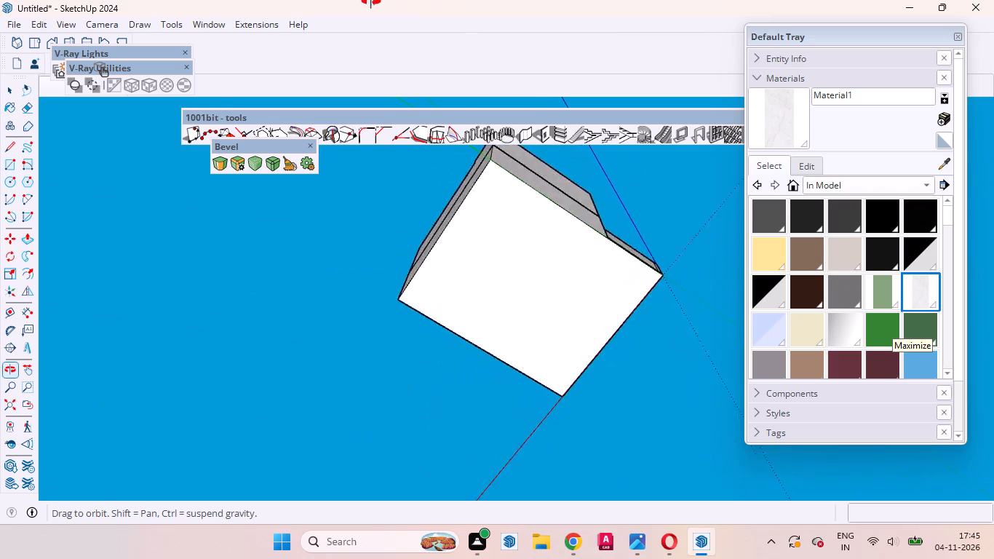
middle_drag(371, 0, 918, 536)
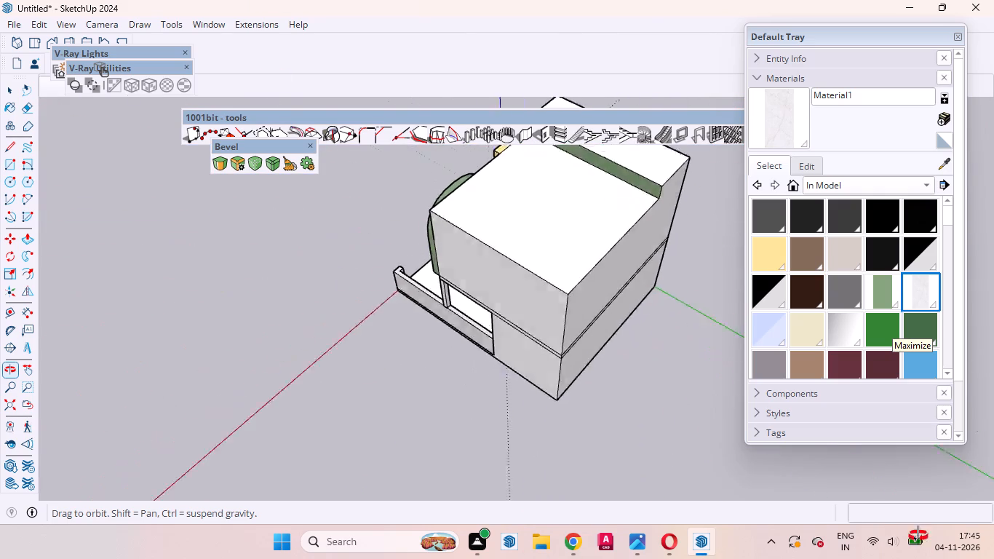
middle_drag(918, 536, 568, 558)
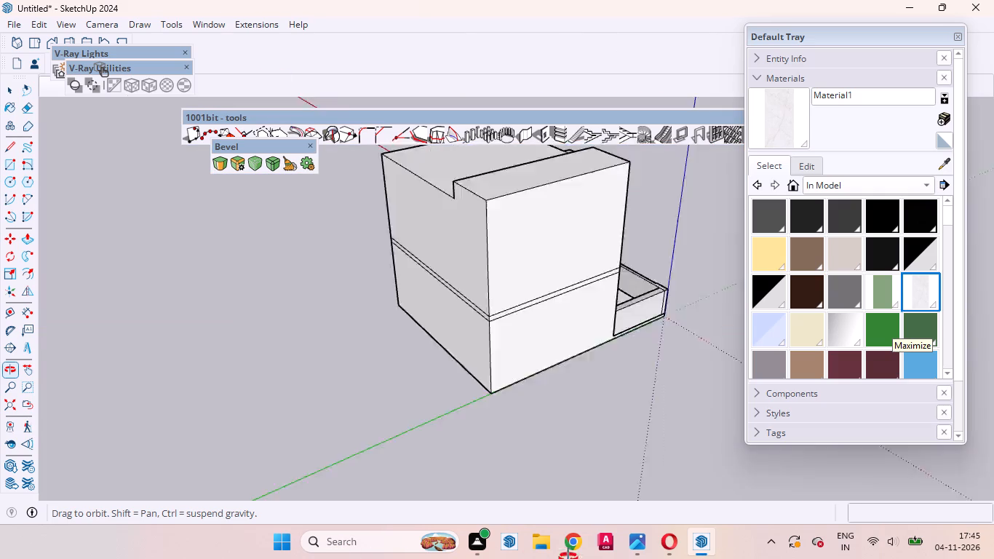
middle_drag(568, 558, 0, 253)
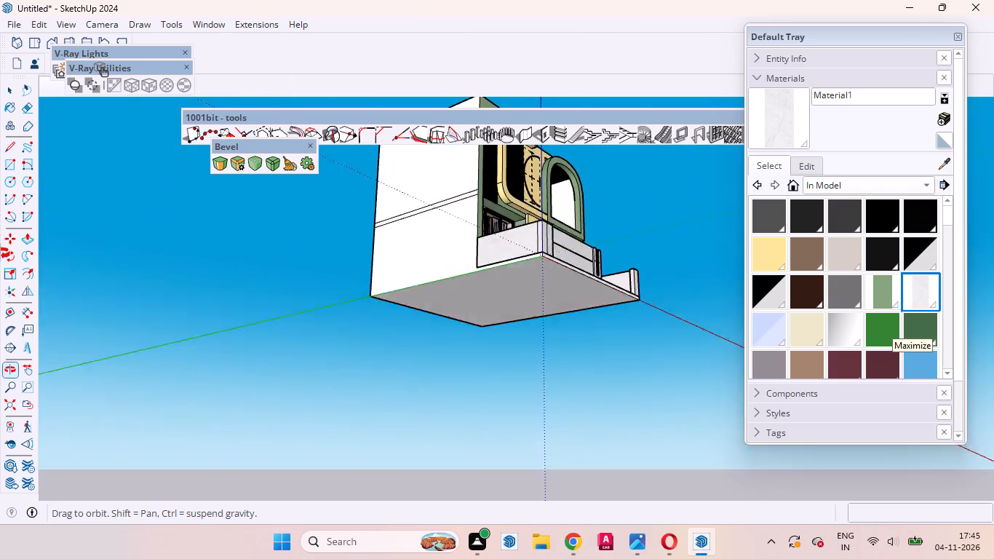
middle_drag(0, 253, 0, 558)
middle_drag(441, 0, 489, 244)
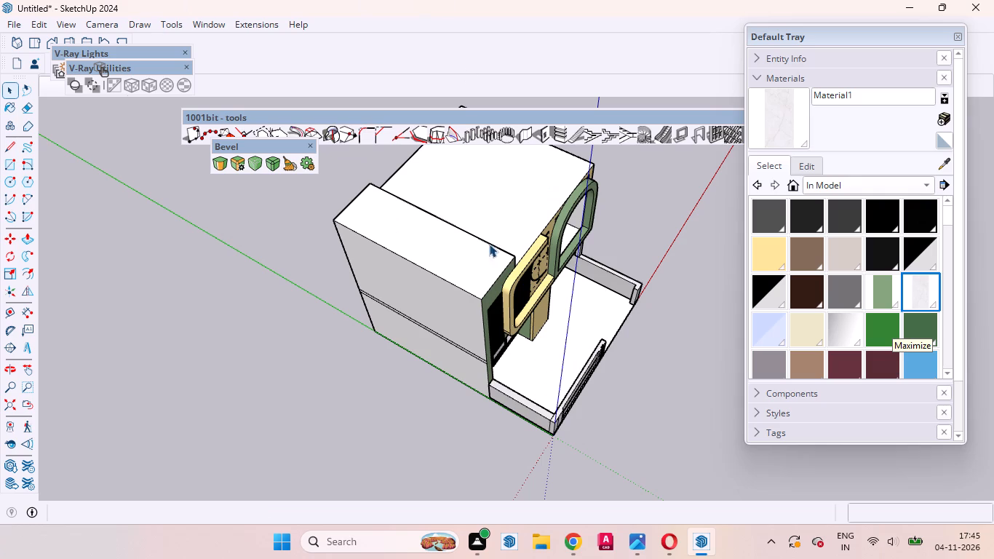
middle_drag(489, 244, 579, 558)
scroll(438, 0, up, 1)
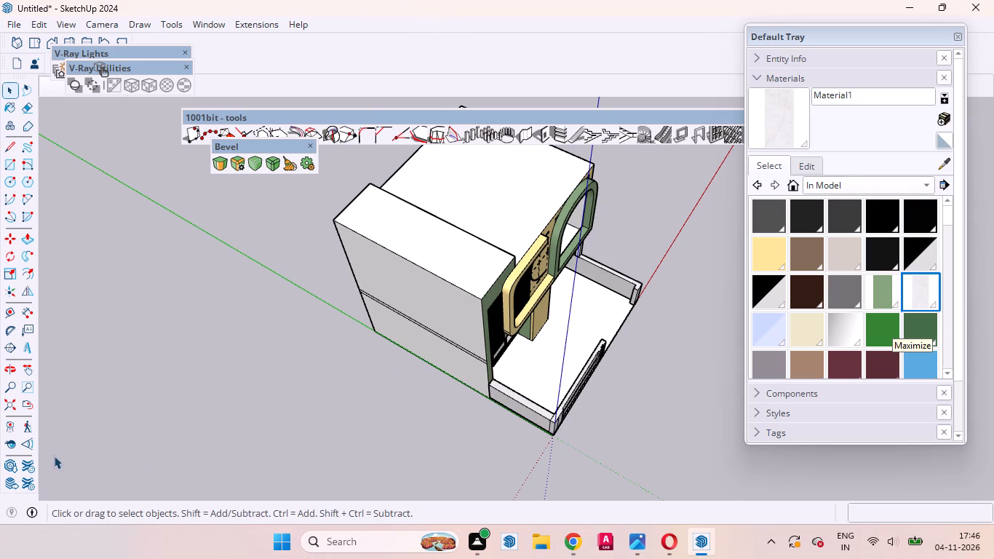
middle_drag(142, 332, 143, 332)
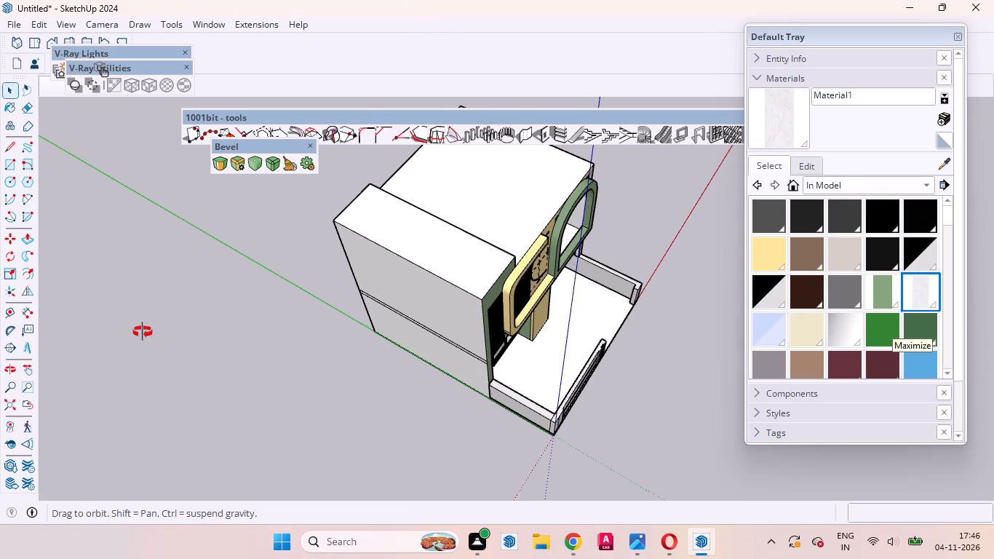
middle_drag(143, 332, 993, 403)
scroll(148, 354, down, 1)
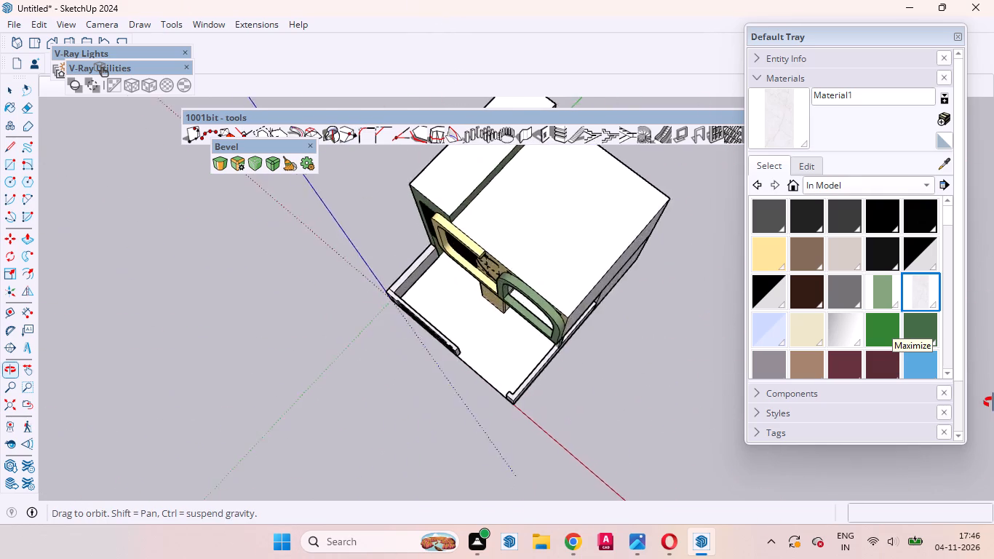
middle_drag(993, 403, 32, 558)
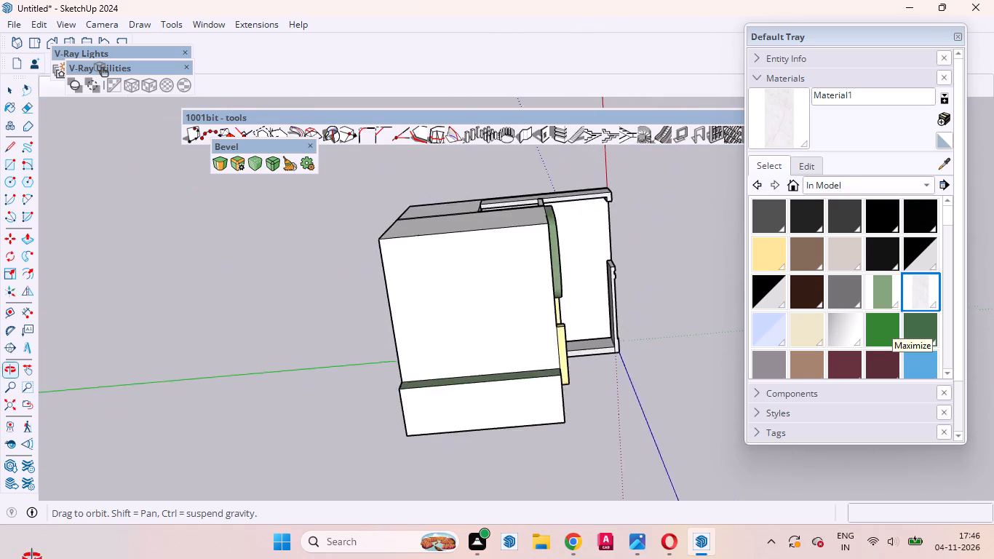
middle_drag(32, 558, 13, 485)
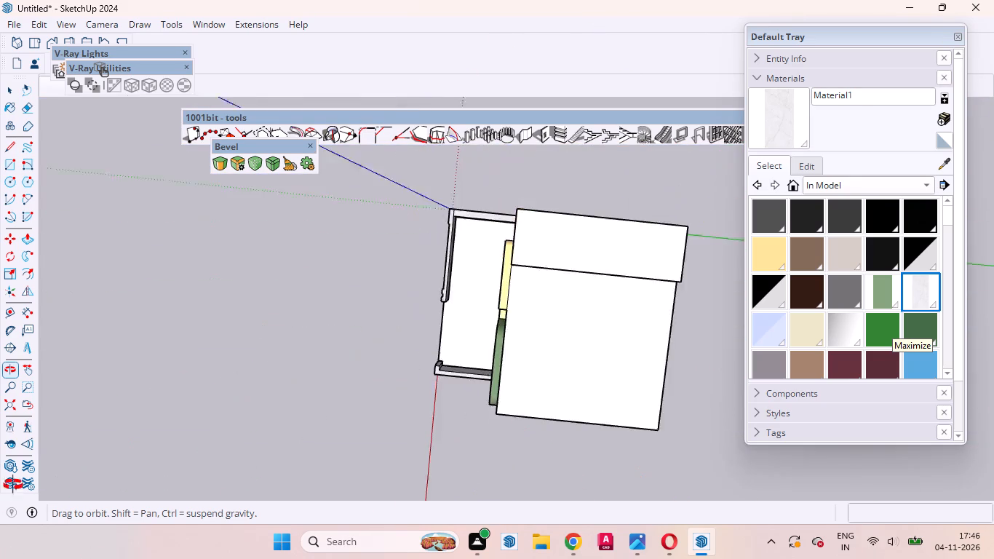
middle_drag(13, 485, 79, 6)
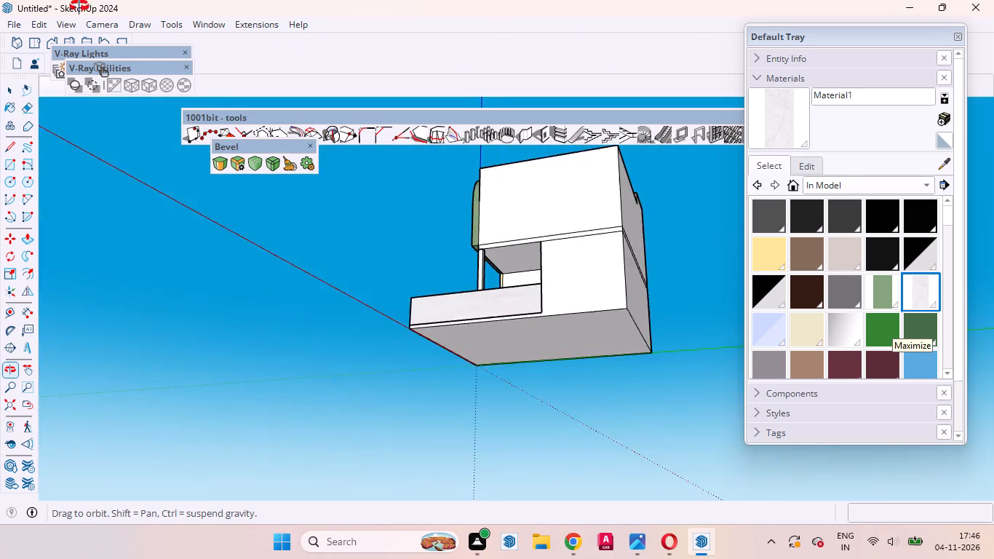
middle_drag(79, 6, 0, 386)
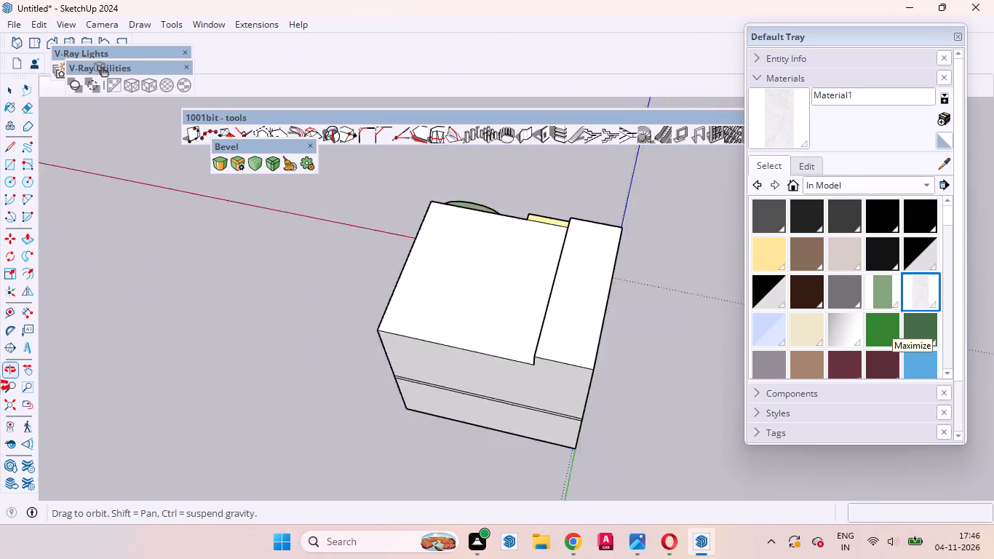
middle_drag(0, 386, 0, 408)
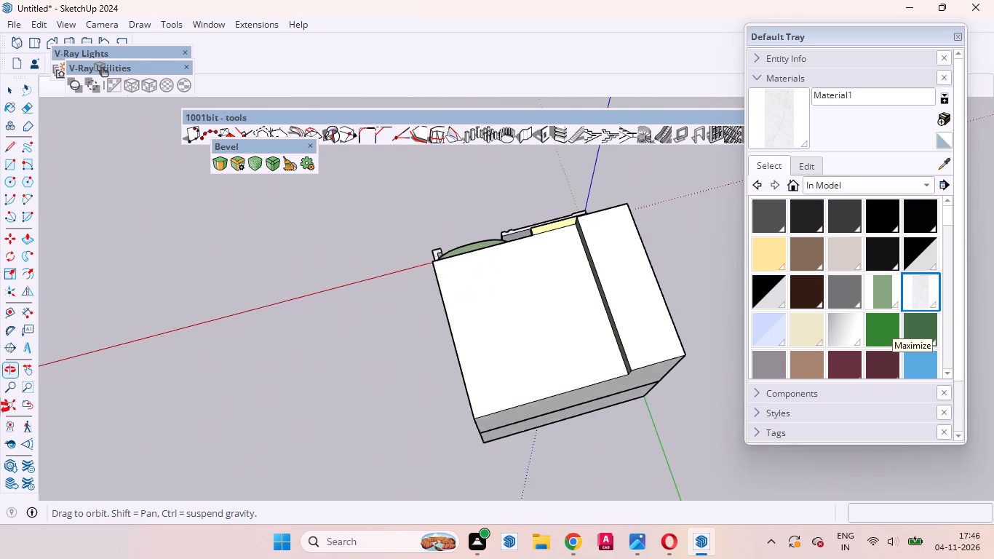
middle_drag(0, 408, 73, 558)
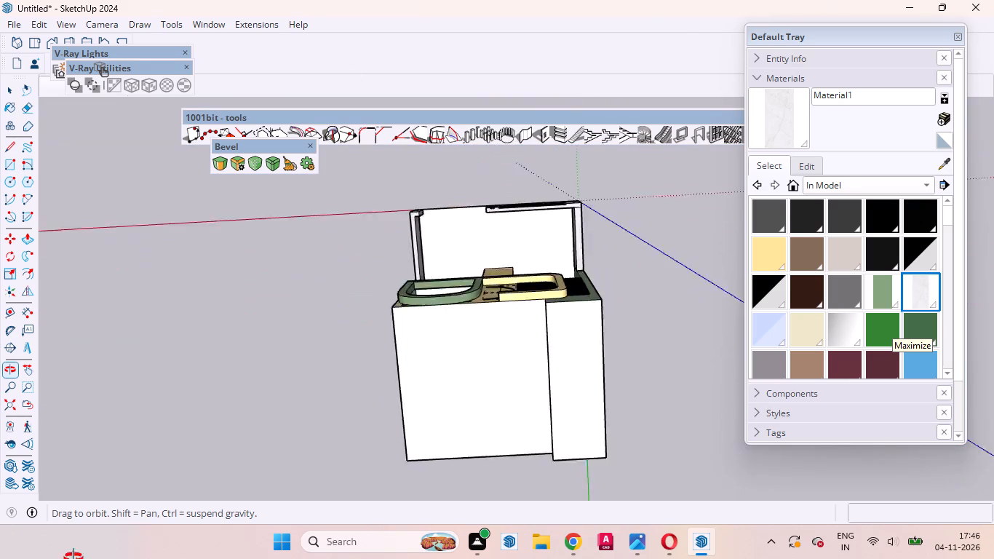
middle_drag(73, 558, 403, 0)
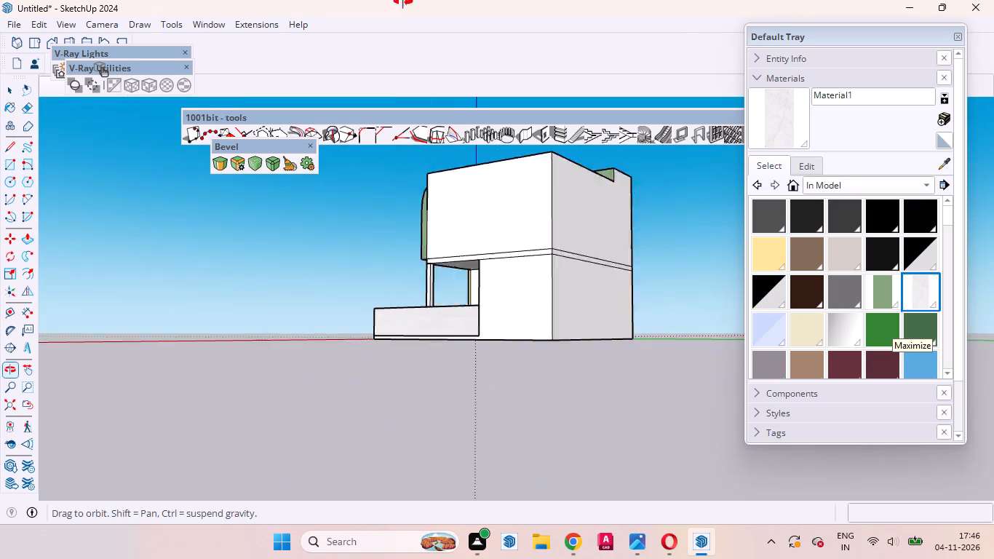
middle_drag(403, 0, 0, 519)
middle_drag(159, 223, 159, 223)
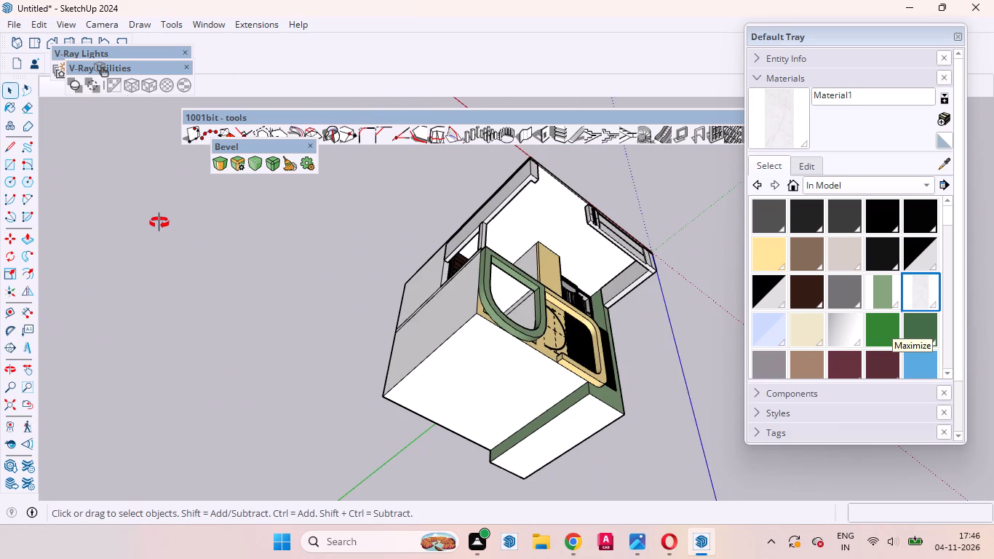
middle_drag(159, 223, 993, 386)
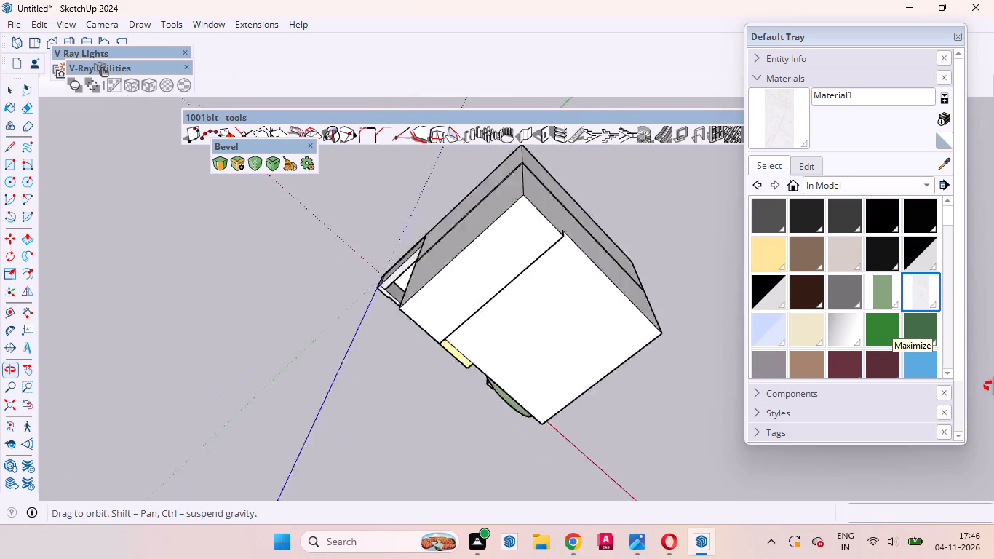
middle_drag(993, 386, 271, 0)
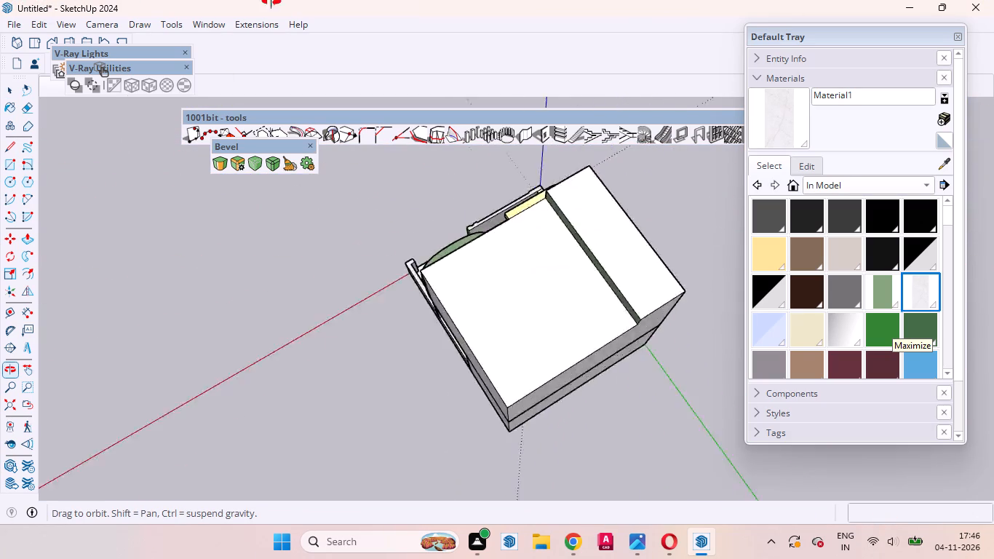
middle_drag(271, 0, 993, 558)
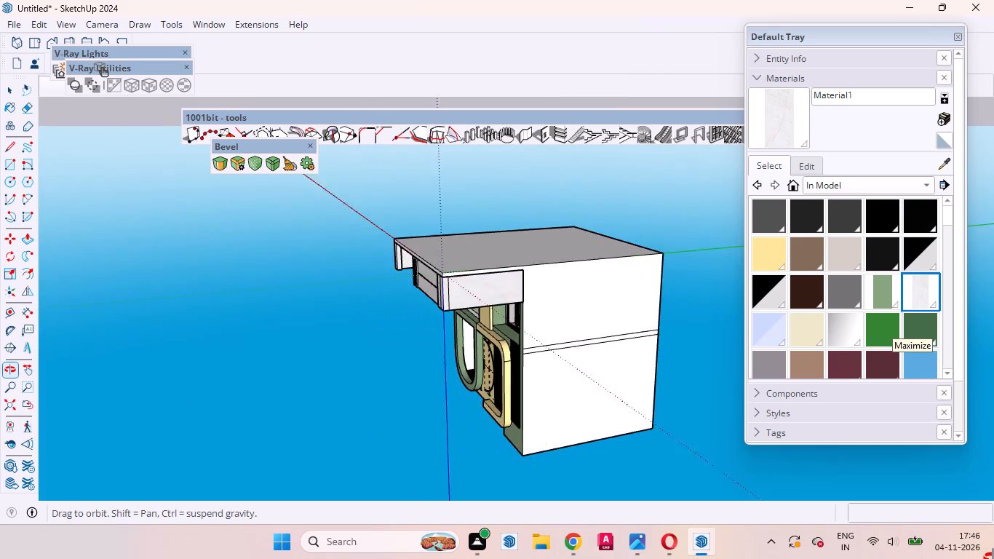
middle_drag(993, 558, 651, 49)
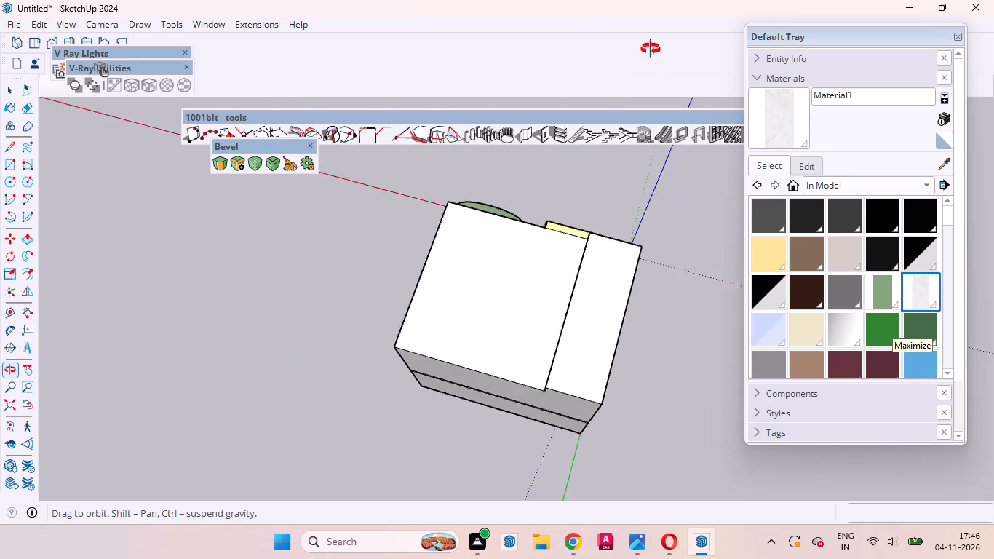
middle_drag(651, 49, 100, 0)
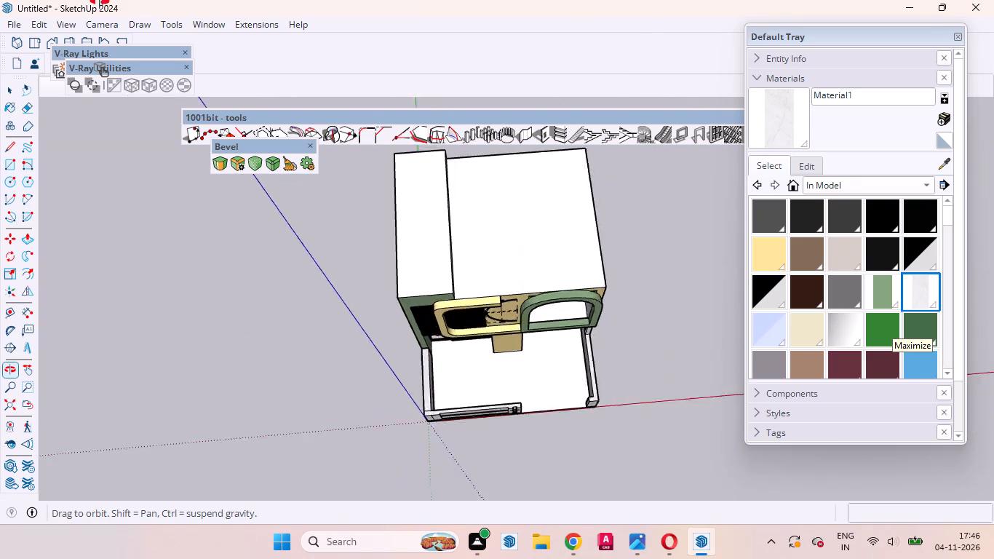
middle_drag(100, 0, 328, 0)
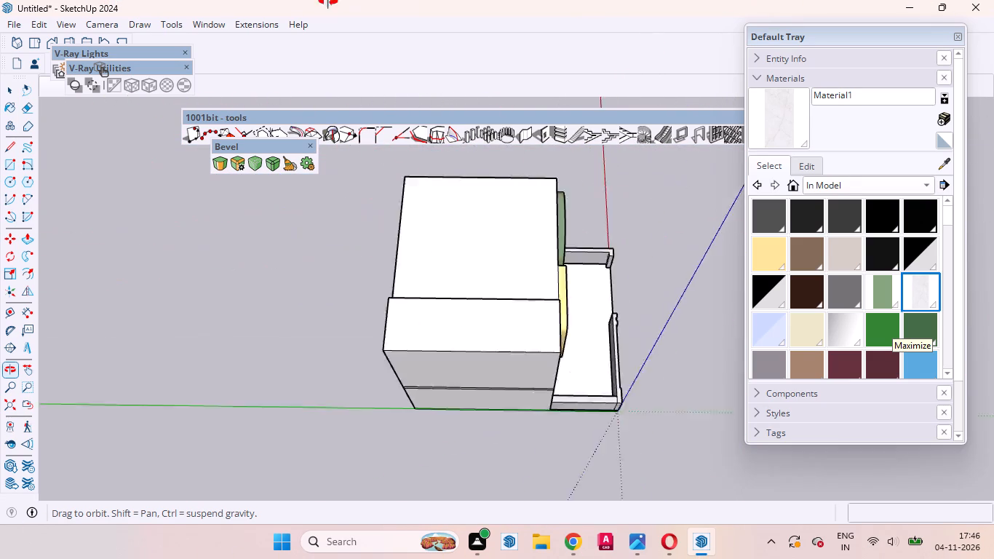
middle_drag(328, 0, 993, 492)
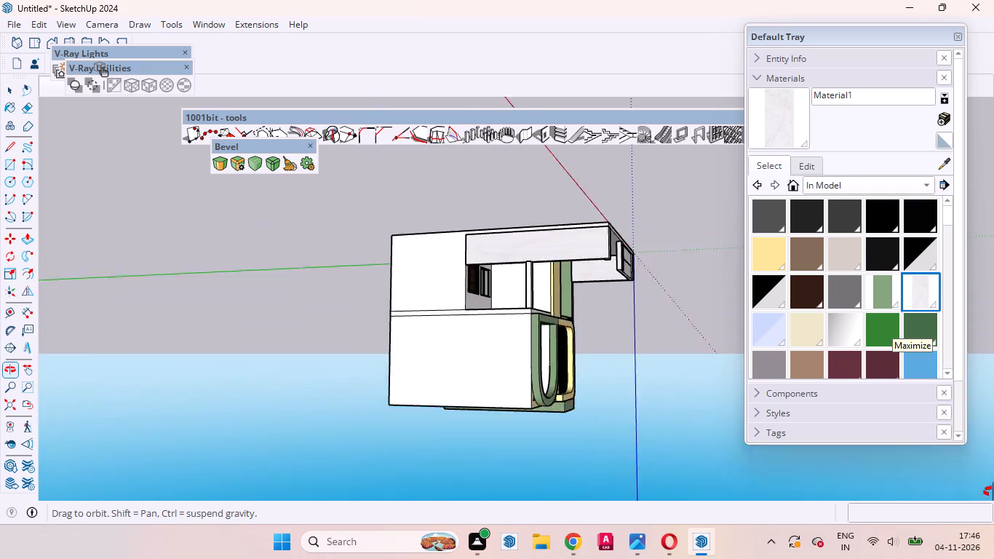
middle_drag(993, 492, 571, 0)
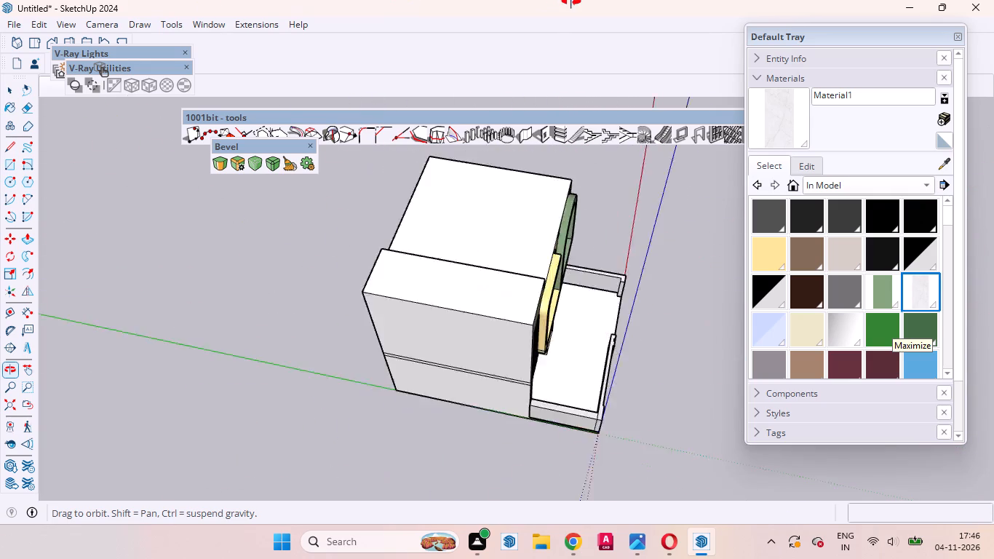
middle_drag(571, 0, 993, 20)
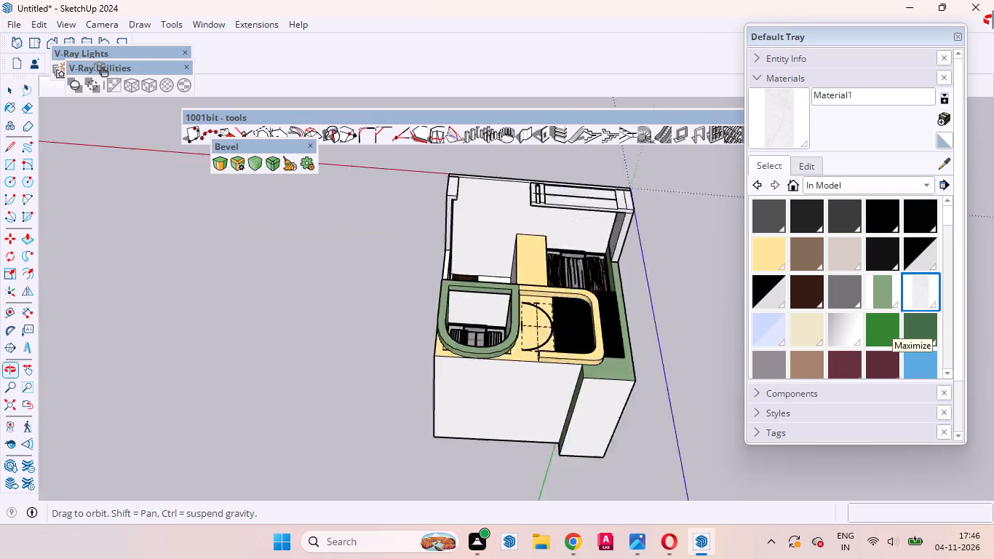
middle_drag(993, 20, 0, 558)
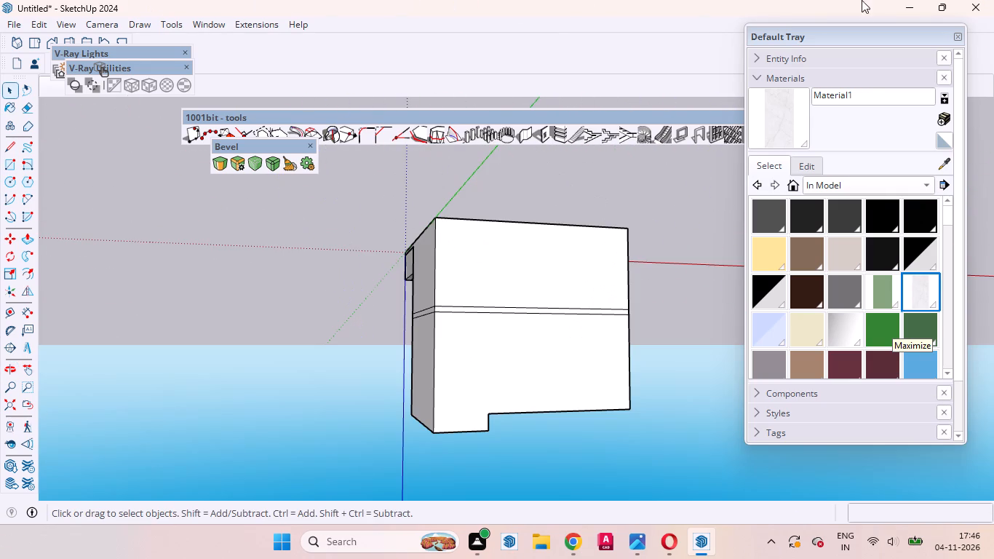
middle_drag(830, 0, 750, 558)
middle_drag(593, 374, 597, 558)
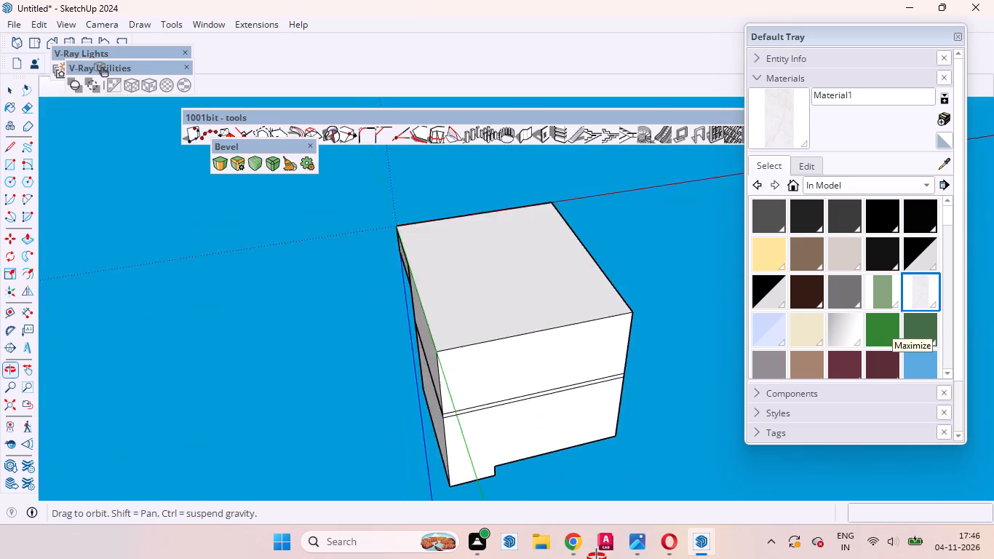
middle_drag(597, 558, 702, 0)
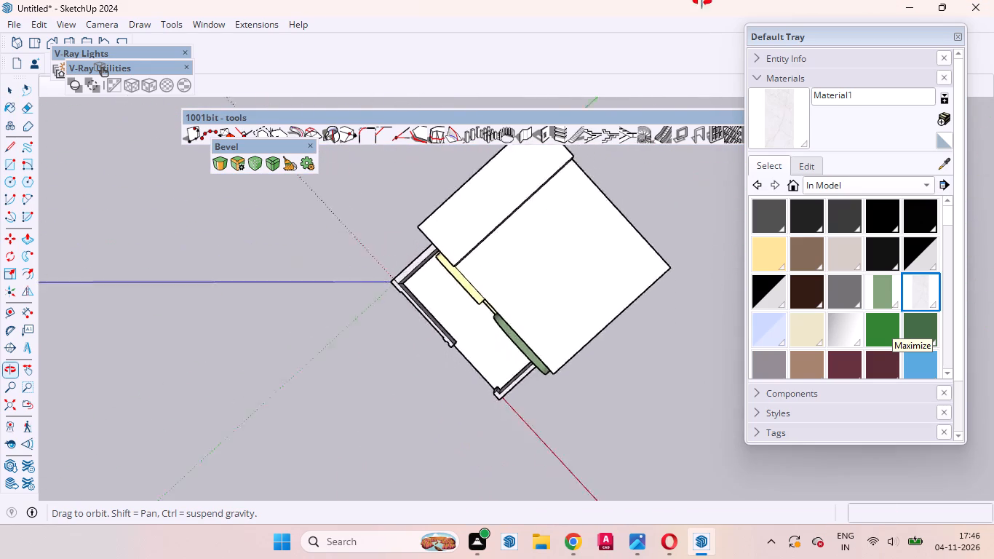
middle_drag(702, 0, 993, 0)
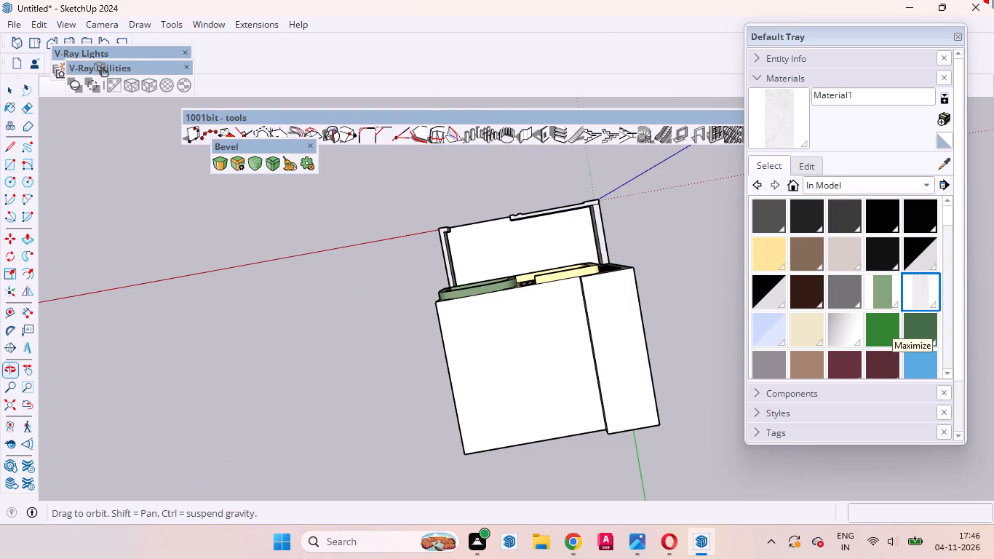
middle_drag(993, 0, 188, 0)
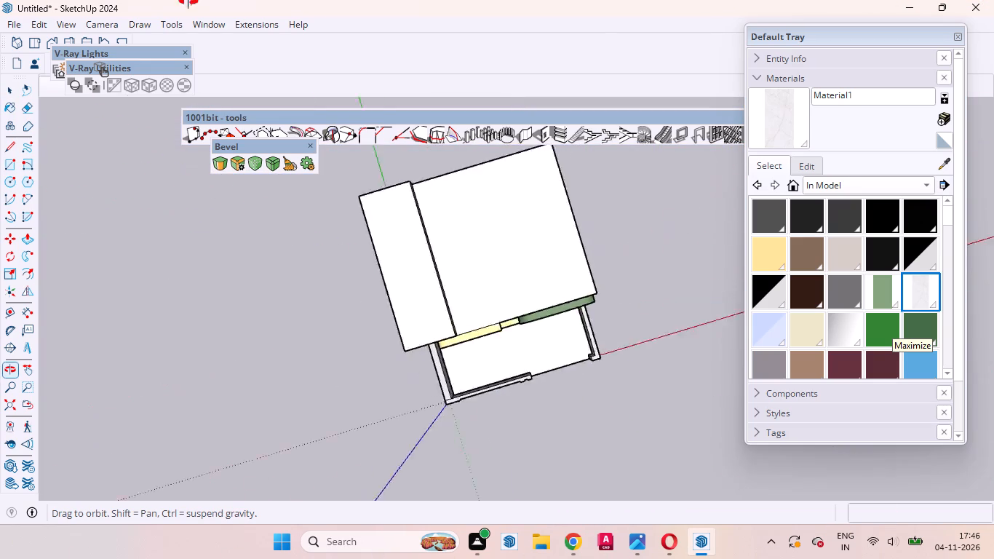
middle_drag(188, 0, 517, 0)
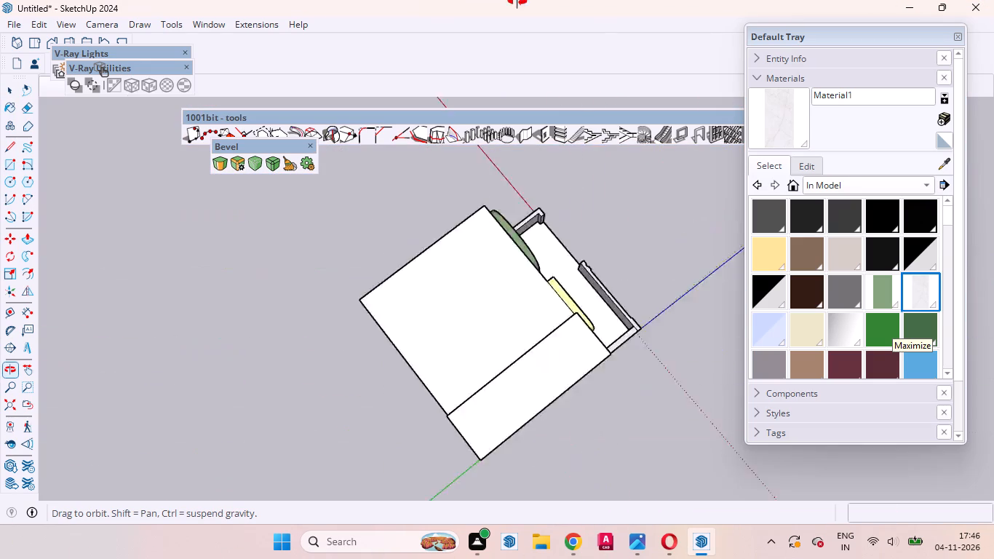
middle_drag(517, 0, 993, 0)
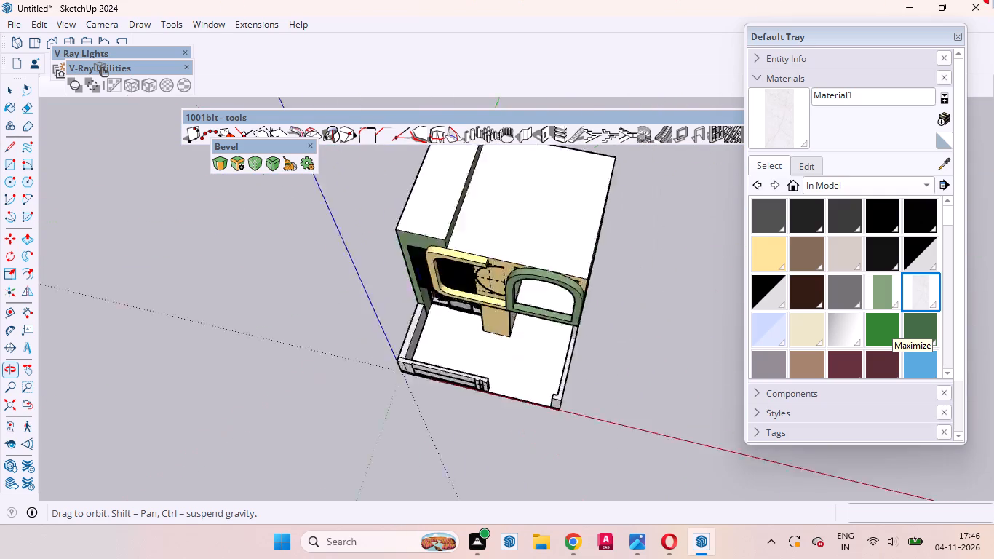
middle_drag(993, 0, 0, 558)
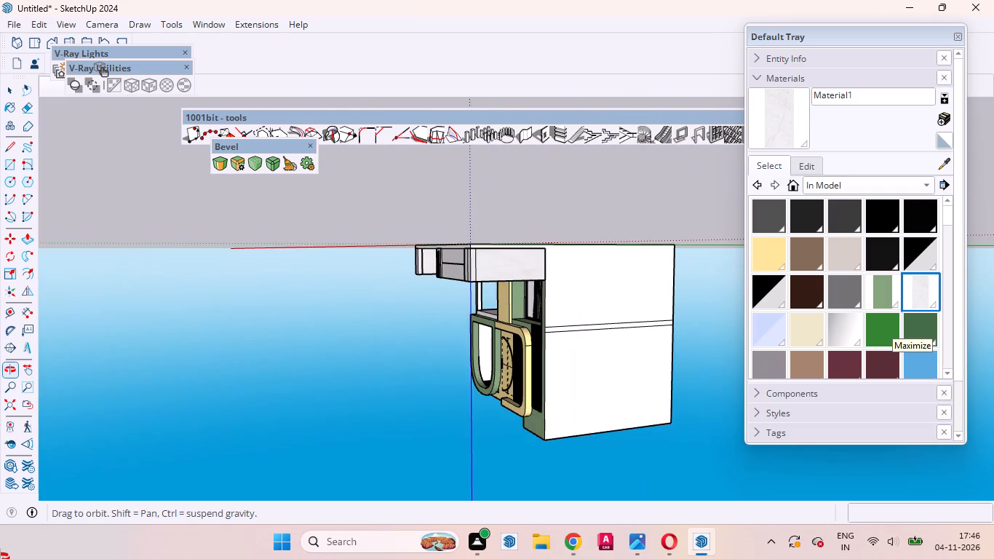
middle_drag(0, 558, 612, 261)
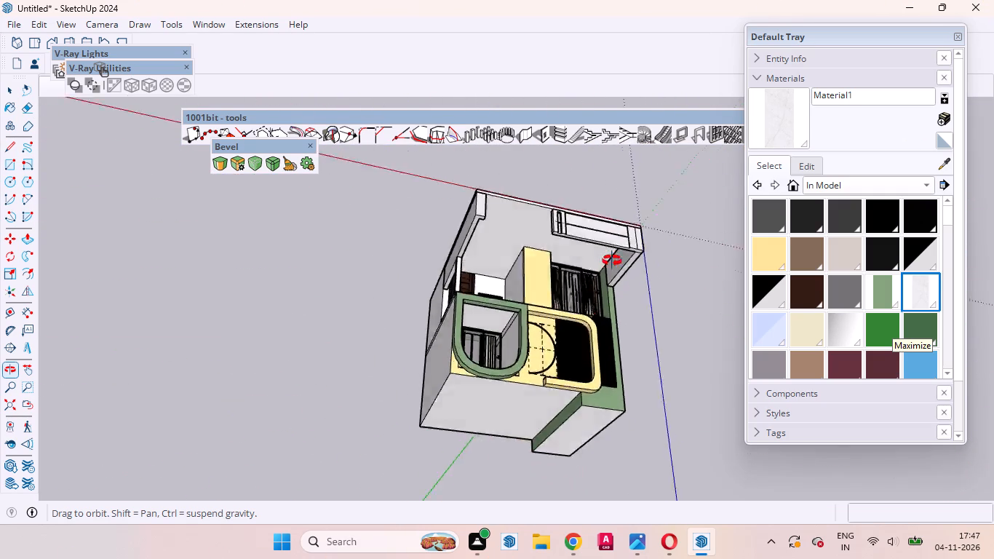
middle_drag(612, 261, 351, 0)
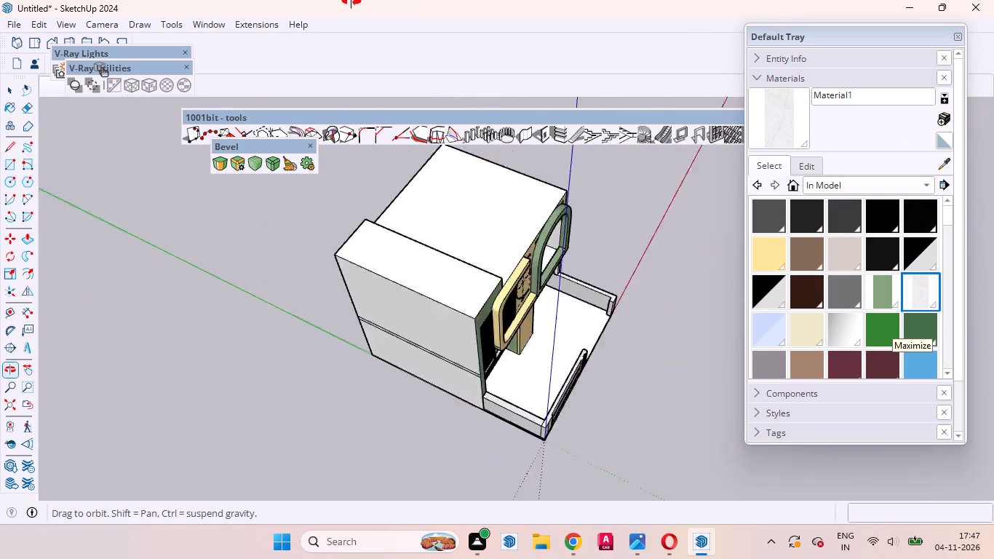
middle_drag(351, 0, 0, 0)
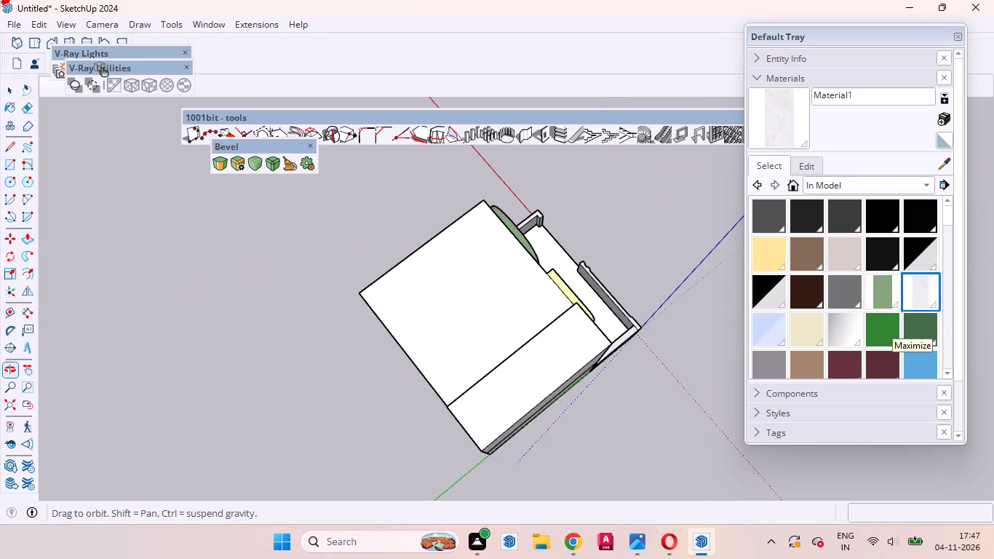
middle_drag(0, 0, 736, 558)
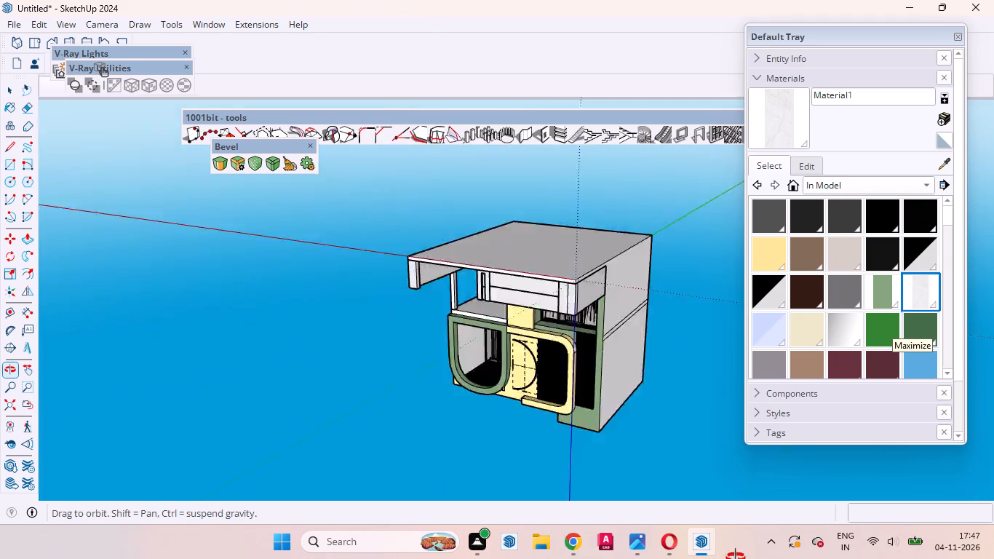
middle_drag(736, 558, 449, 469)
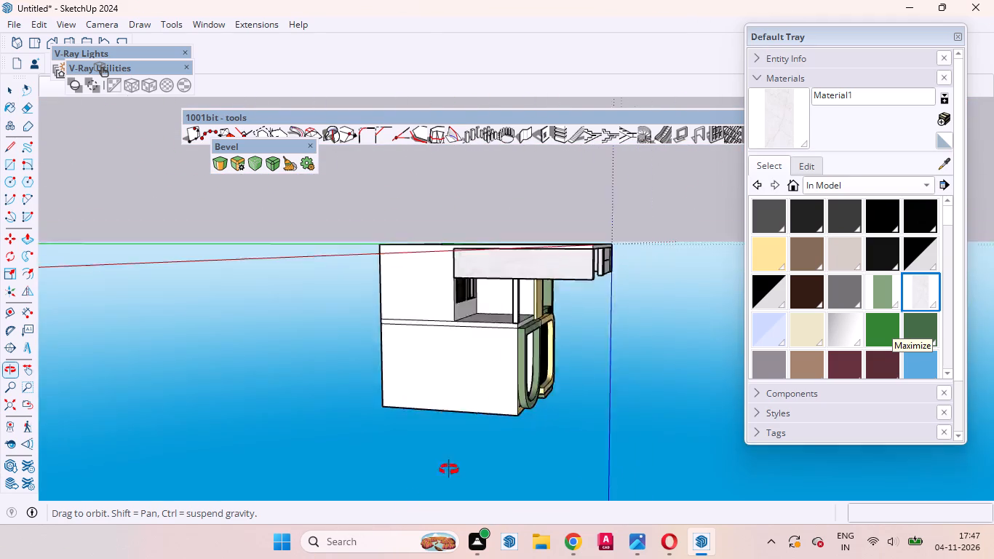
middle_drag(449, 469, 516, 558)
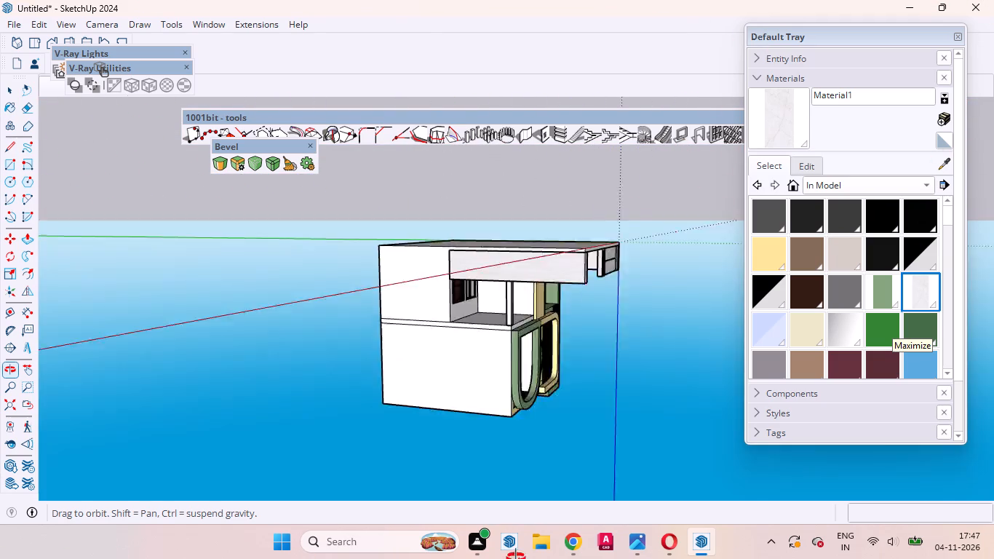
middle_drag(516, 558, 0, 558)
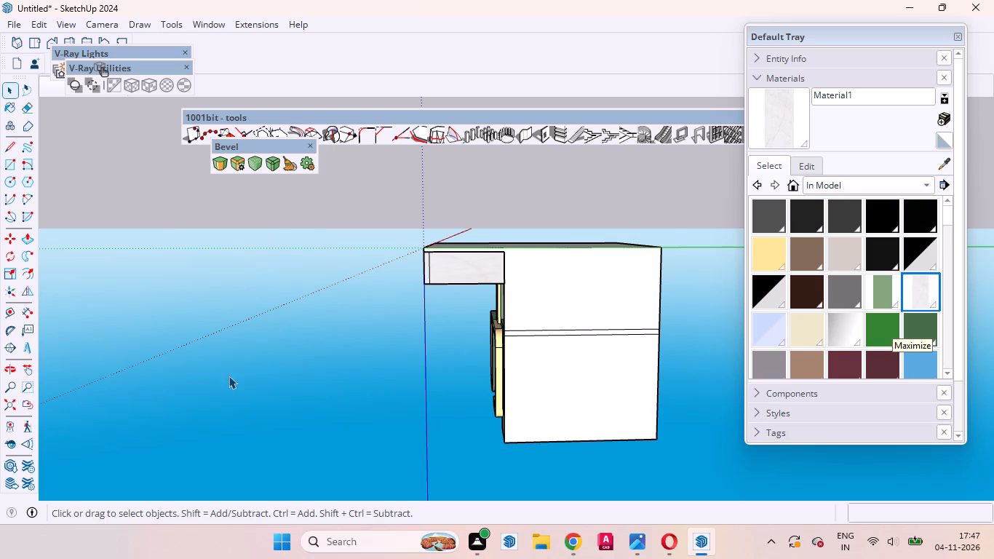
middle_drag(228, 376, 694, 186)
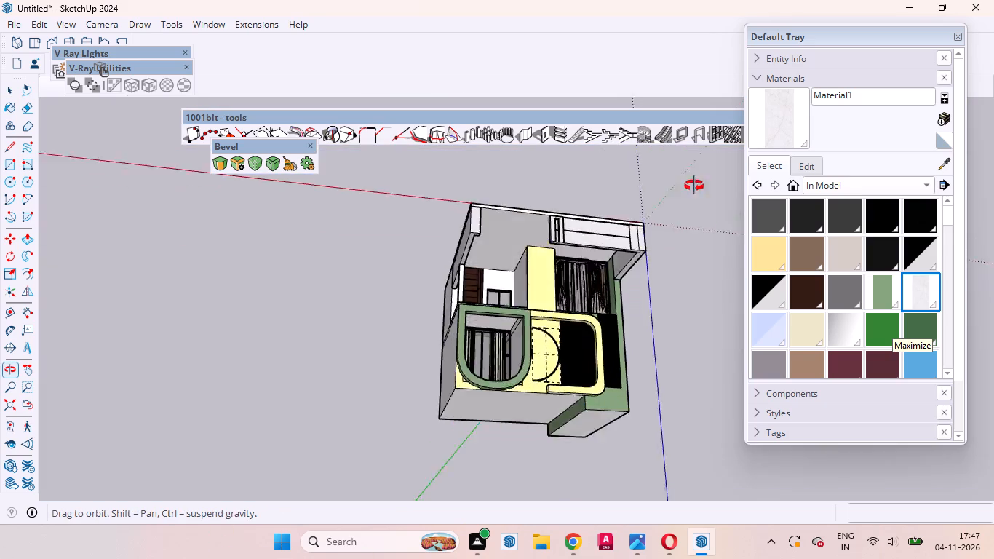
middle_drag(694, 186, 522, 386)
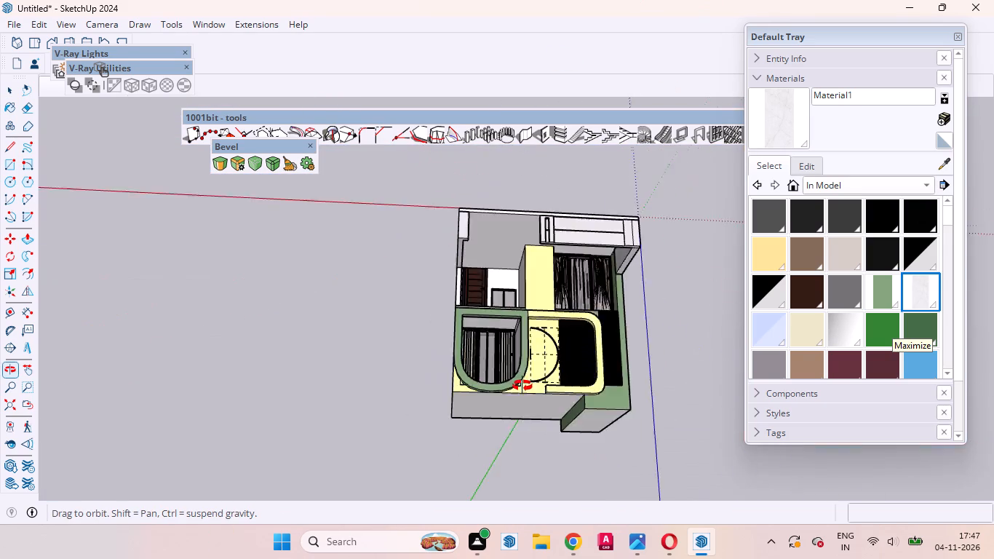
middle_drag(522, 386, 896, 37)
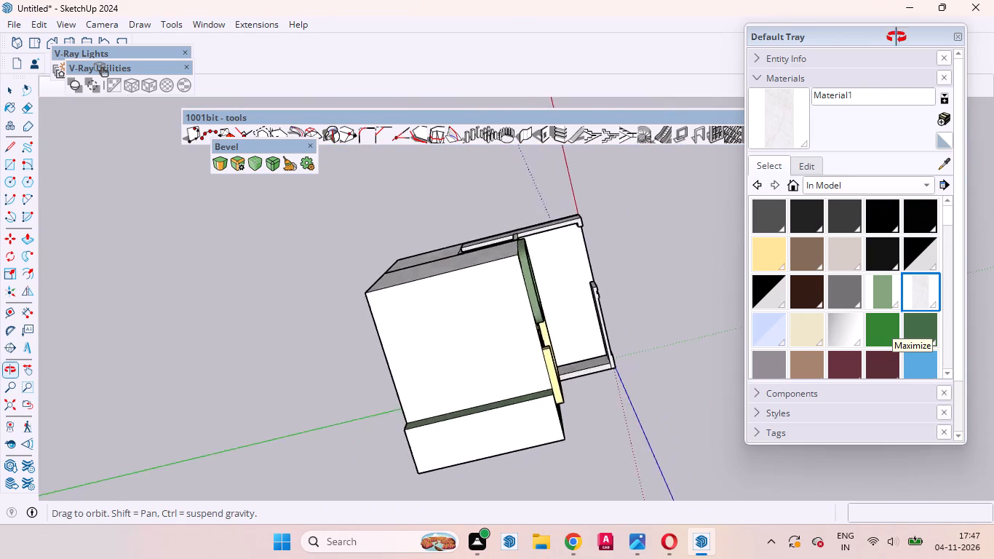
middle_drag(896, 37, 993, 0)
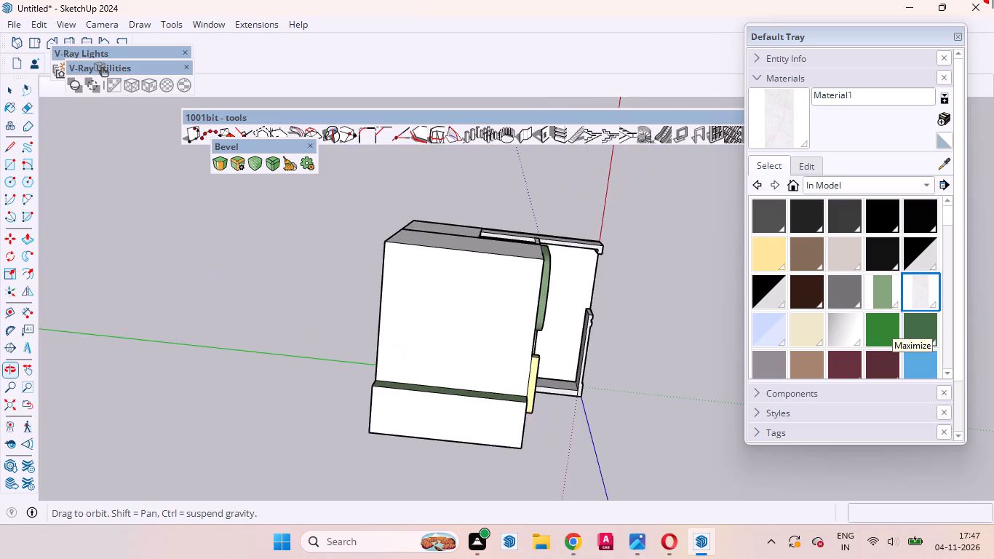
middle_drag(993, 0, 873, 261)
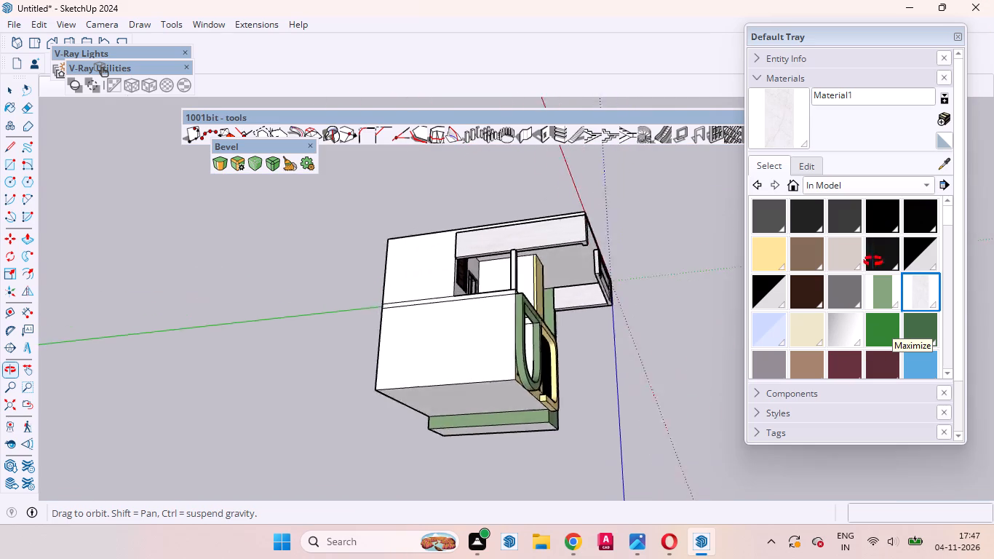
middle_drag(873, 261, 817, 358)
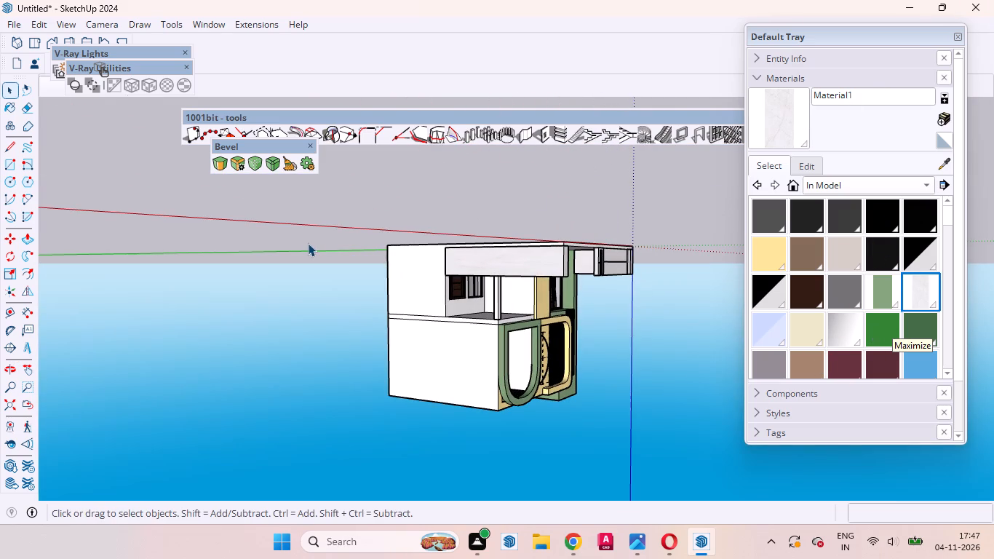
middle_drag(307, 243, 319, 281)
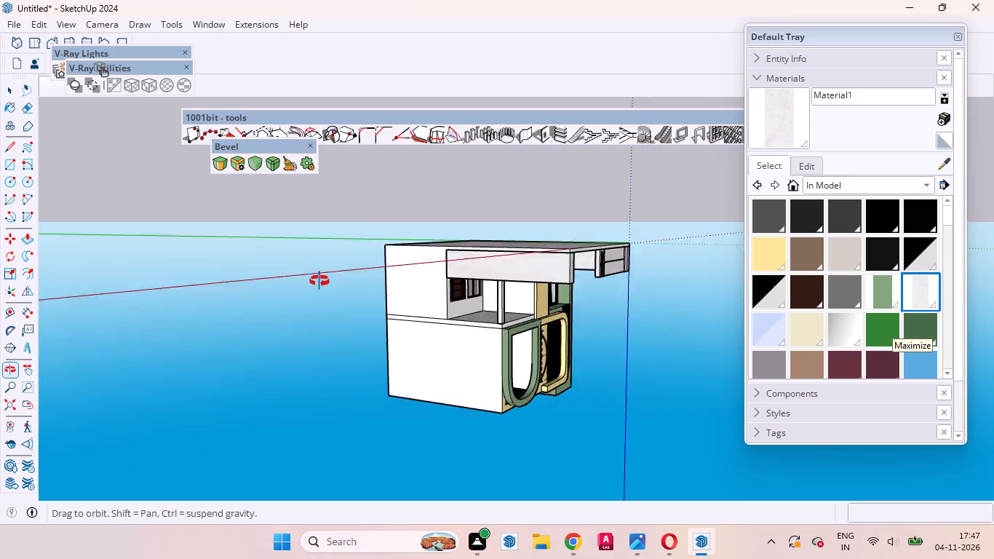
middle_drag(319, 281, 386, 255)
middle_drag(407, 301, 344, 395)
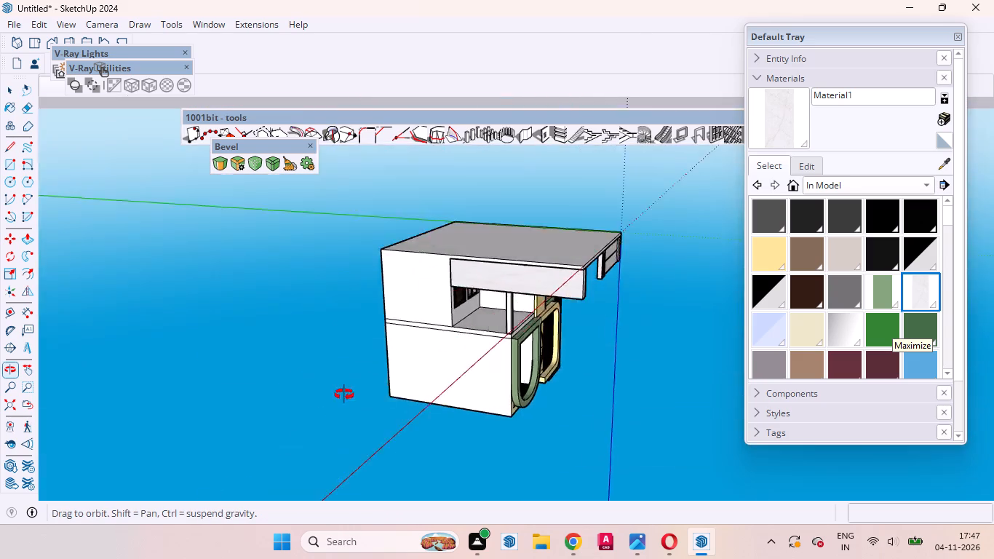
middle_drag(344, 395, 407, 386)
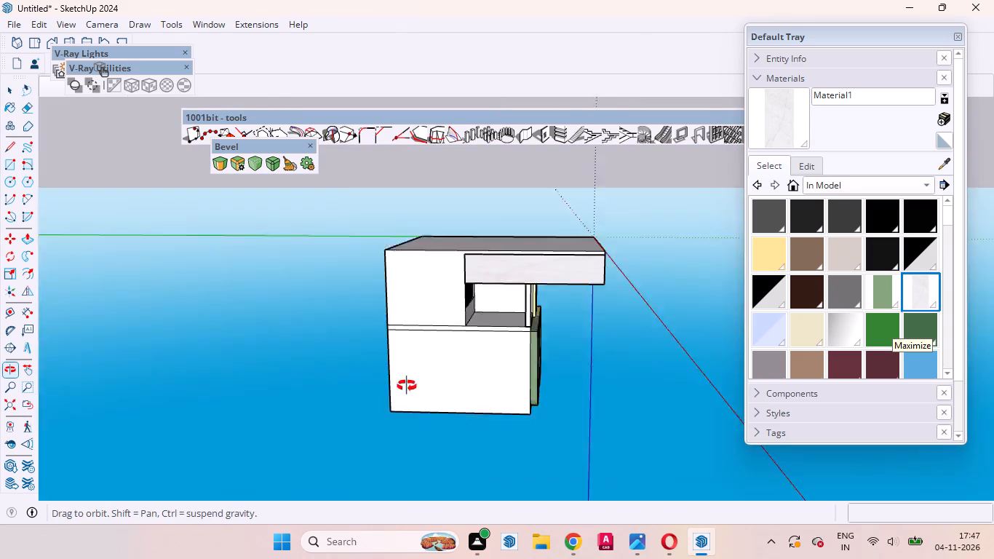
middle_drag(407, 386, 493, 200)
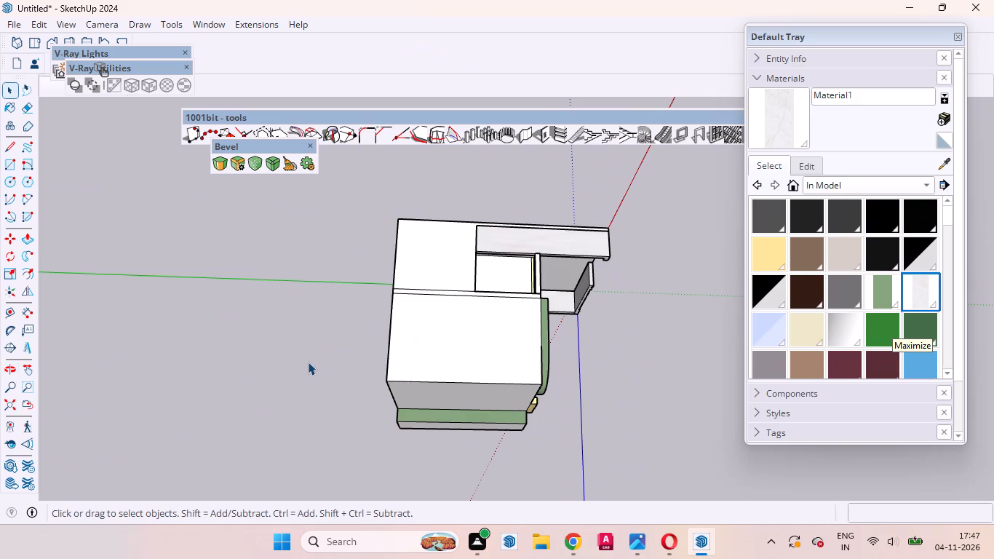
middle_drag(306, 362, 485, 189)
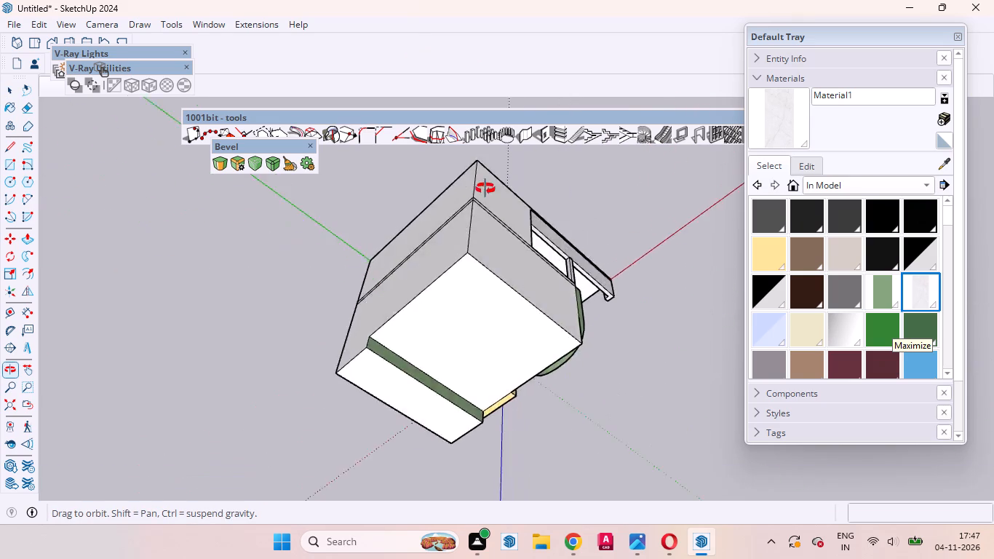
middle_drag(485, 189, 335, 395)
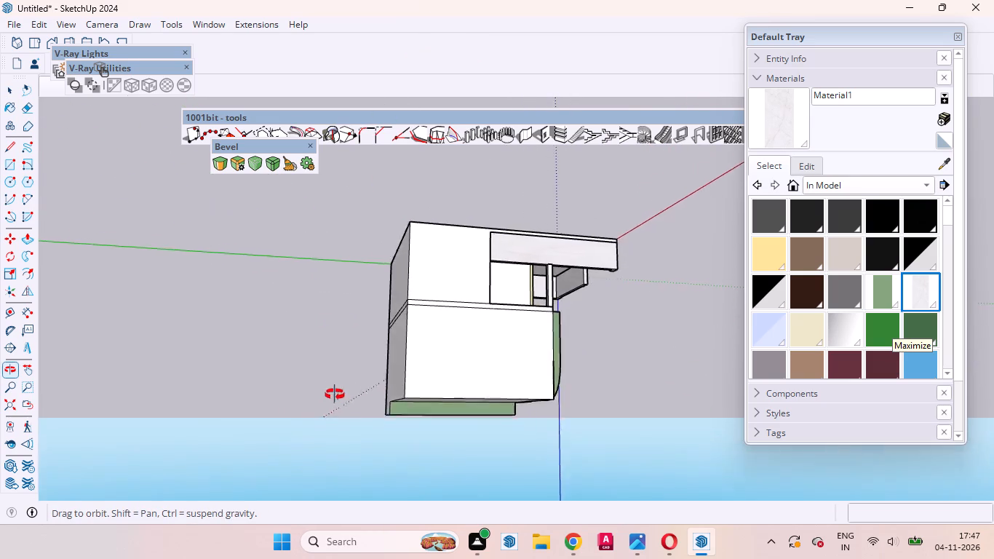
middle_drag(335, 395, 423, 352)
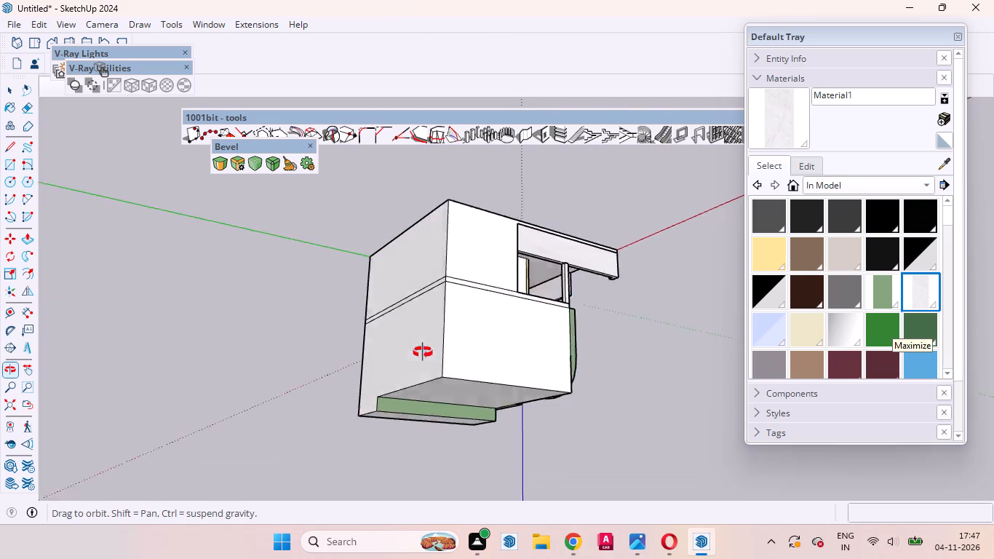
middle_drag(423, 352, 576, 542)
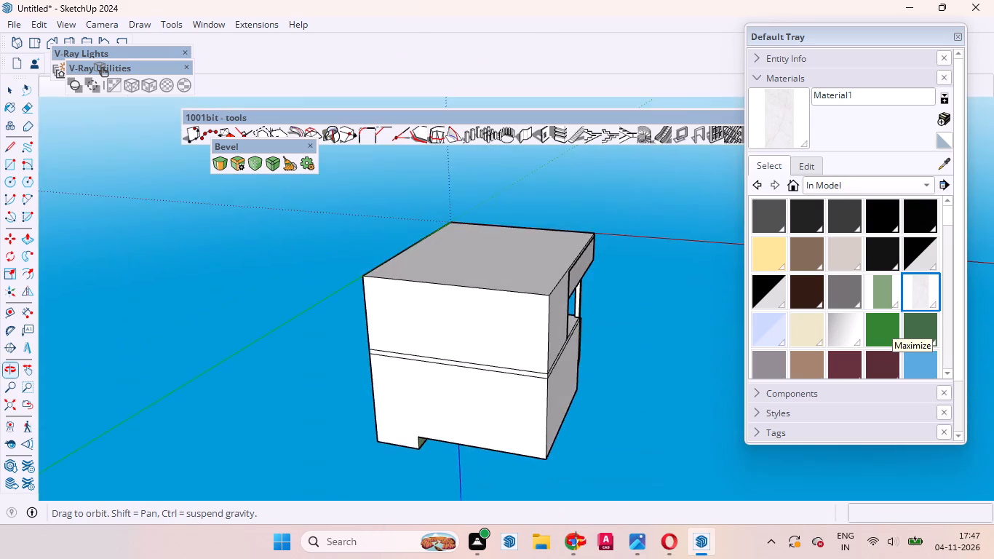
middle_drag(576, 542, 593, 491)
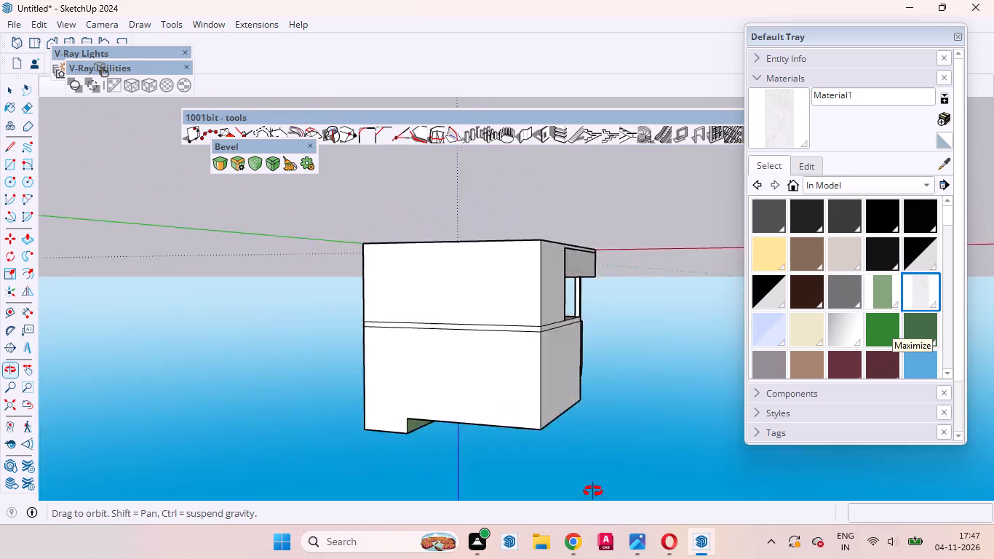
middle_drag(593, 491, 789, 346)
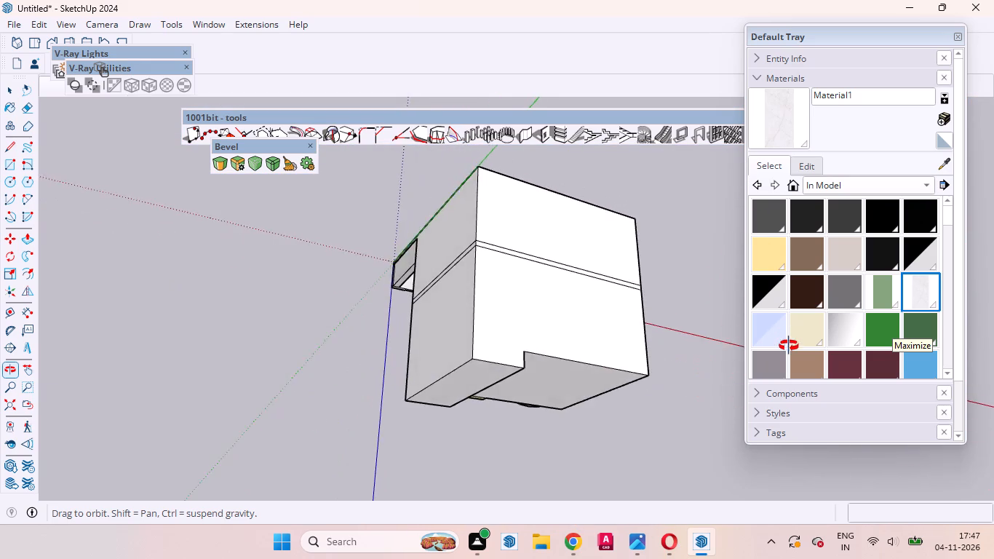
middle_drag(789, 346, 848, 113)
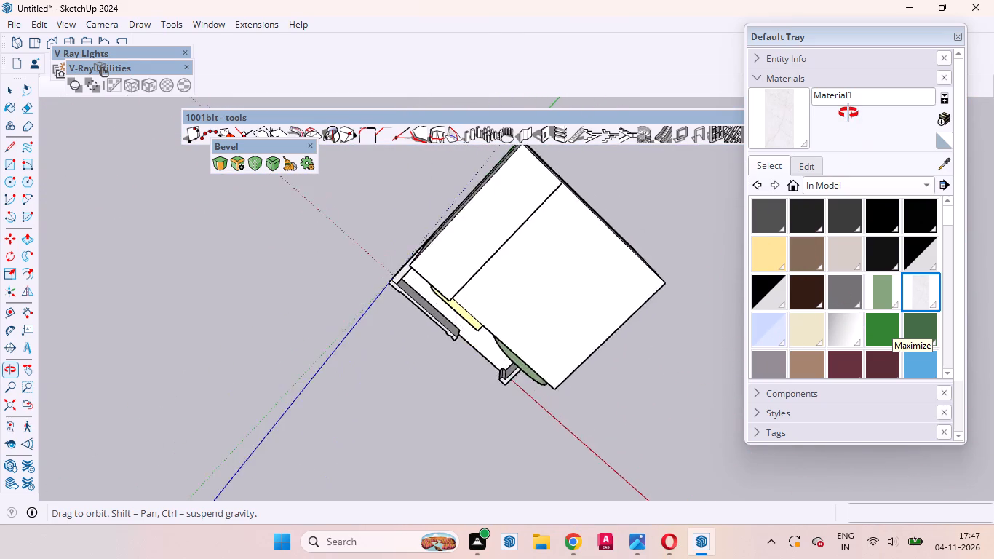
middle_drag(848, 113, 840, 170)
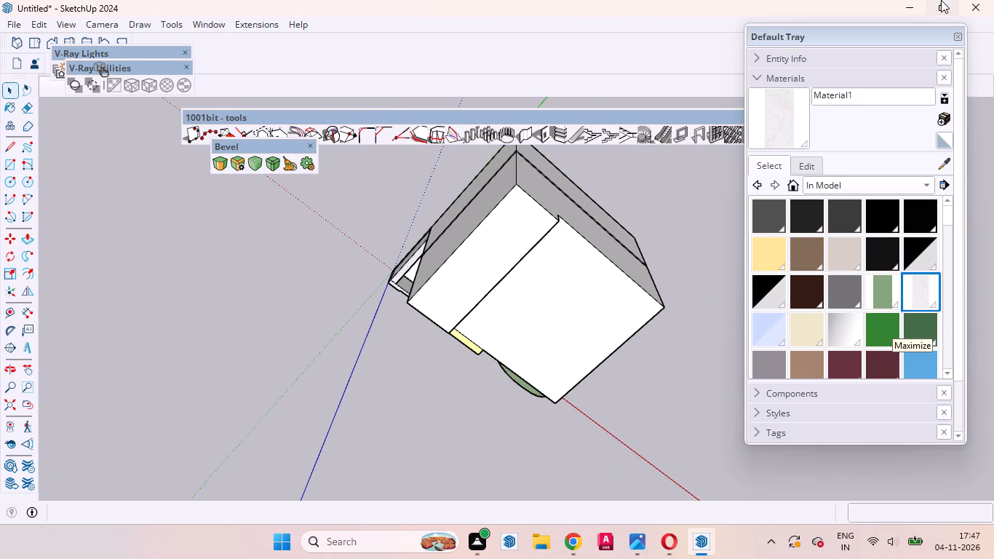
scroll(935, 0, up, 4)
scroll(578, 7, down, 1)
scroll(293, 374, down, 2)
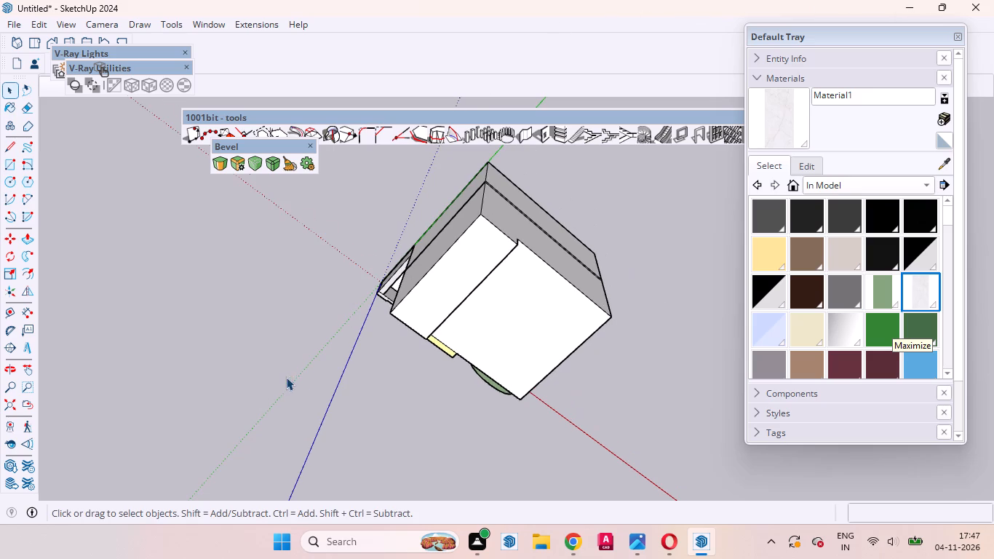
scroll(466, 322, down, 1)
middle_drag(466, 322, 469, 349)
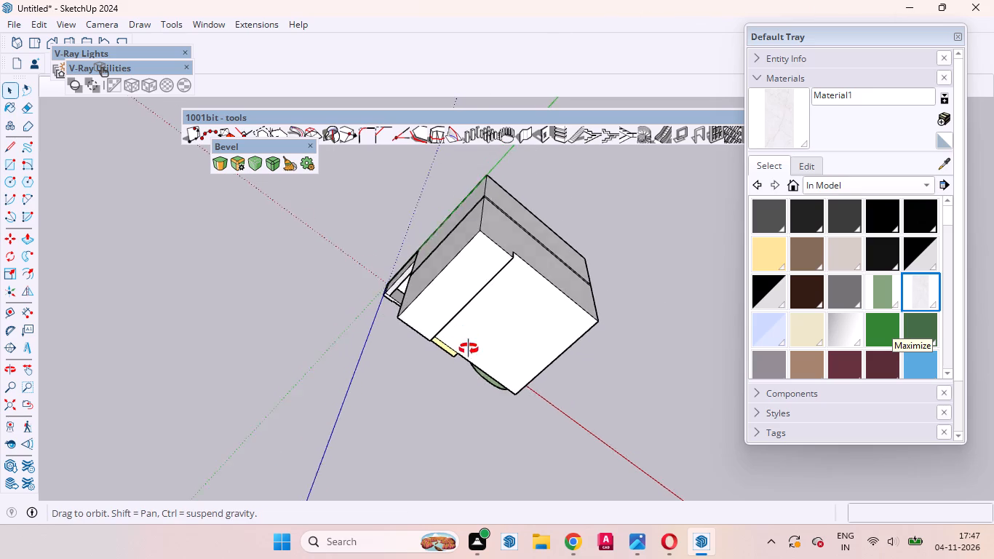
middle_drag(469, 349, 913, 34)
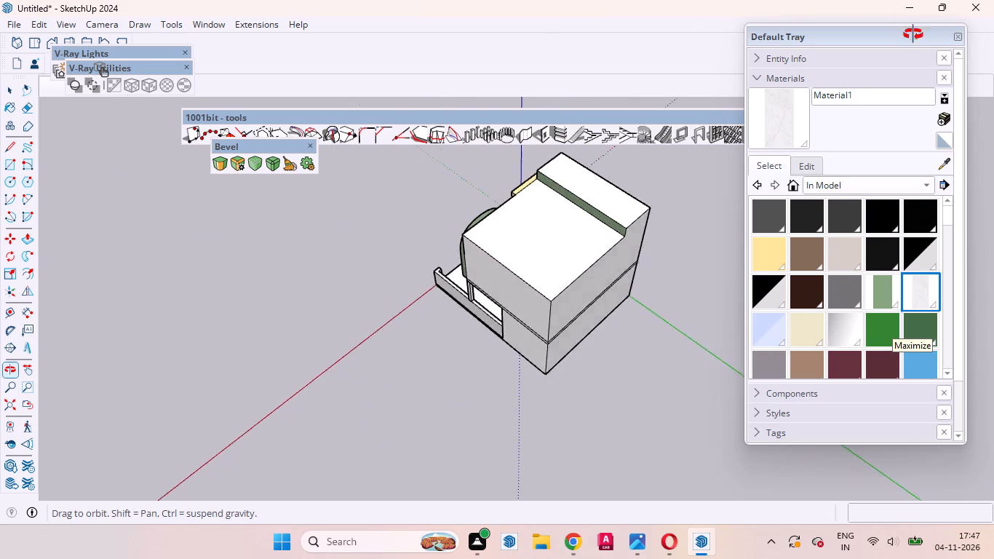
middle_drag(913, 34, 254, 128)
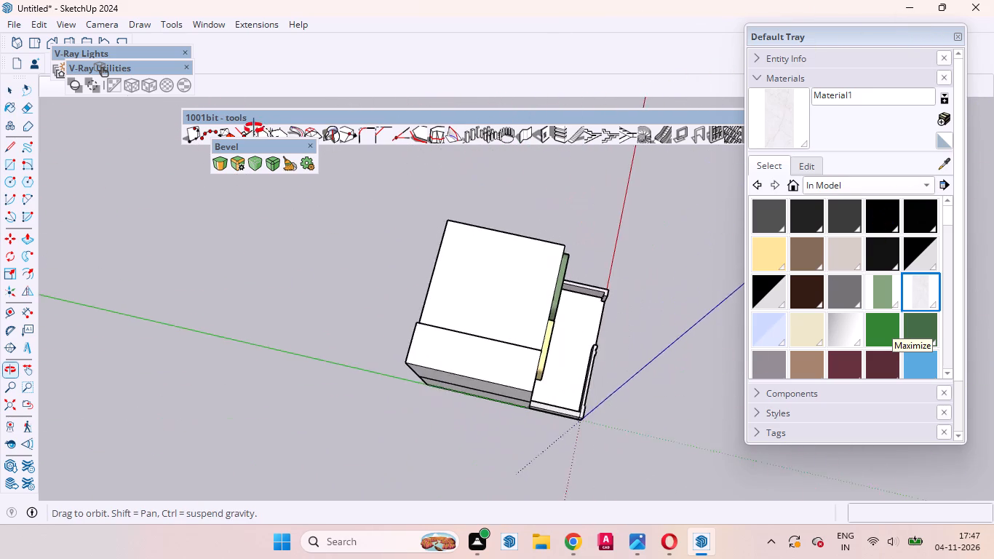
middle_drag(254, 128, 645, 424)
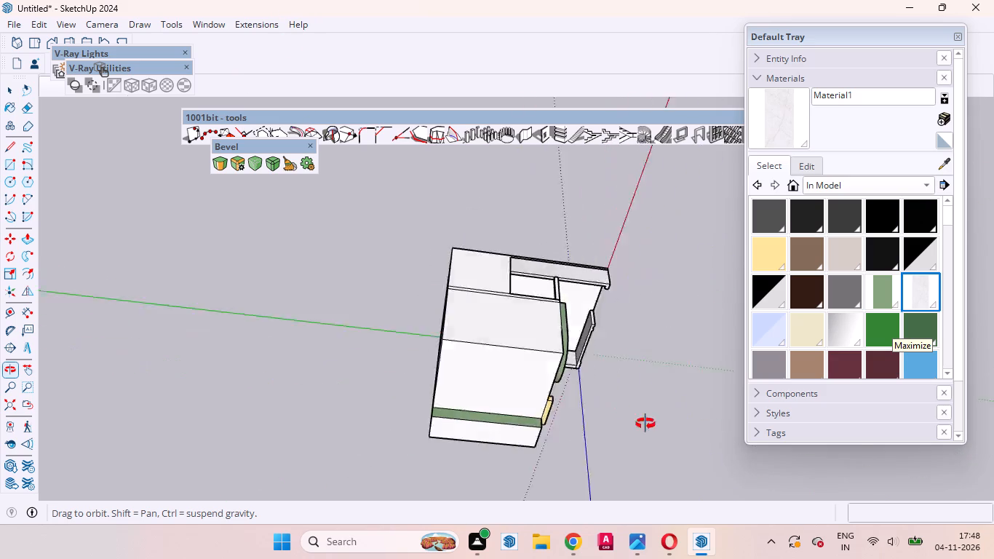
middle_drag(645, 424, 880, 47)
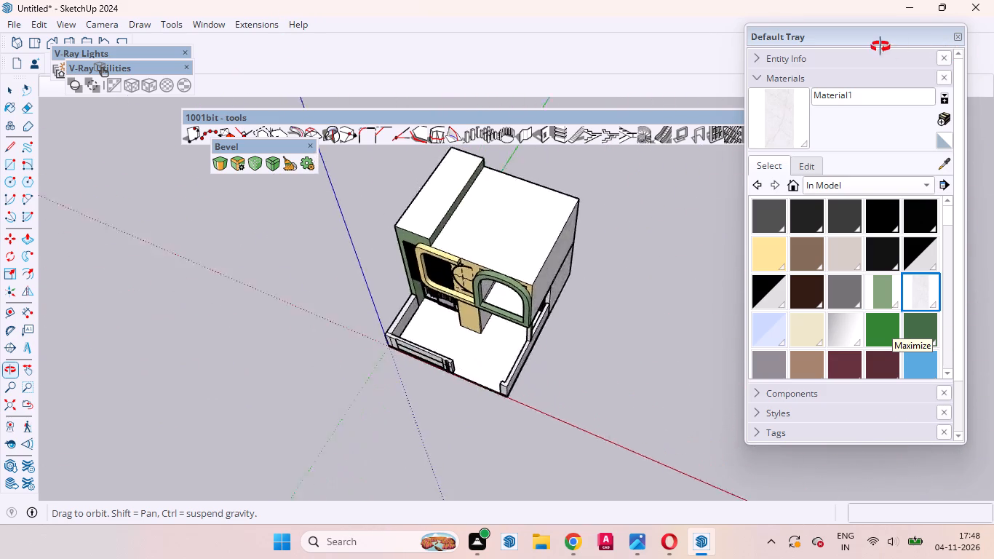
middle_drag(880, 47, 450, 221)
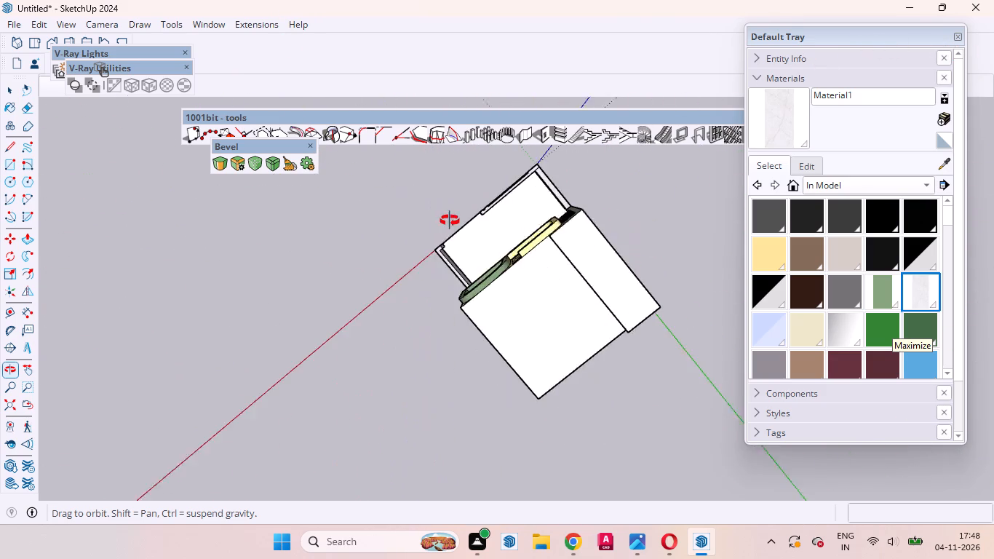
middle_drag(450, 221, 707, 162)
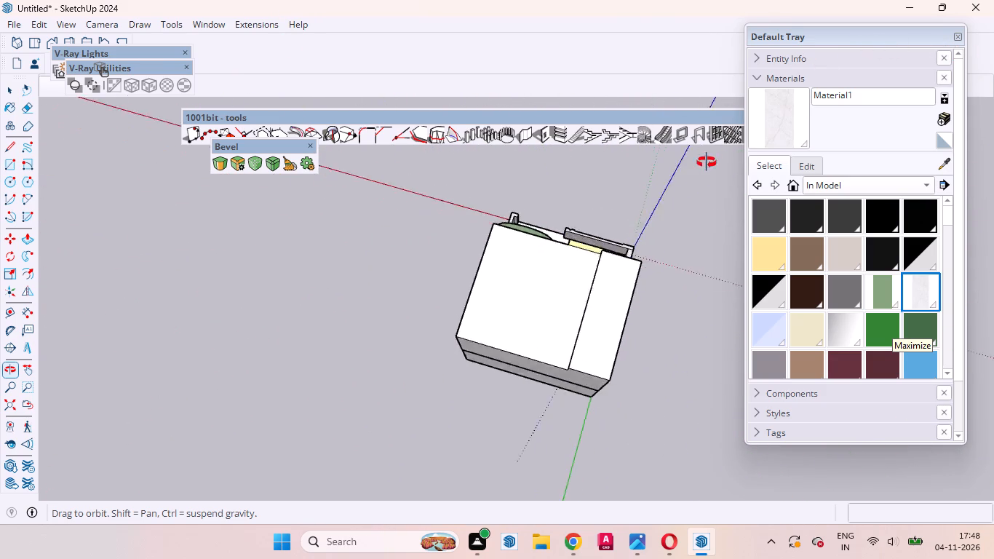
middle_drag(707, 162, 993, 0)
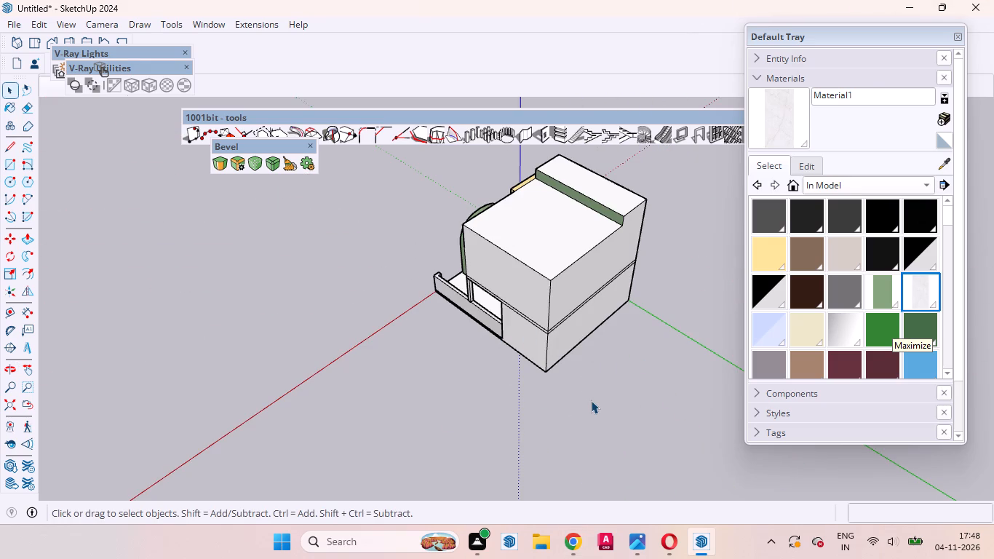
Examine the house from the rear round to the front facade, including the compound walls, entrance and upper-floor frames.
scroll(430, 221, down, 5)
middle_drag(445, 288, 803, 249)
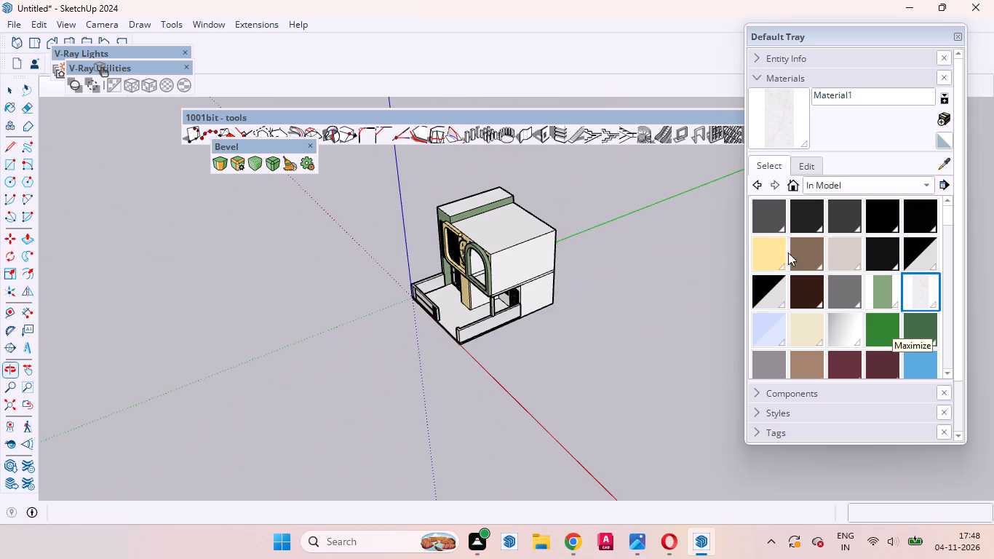
scroll(418, 236, up, 12)
middle_drag(435, 304, 608, 291)
scroll(608, 291, up, 1)
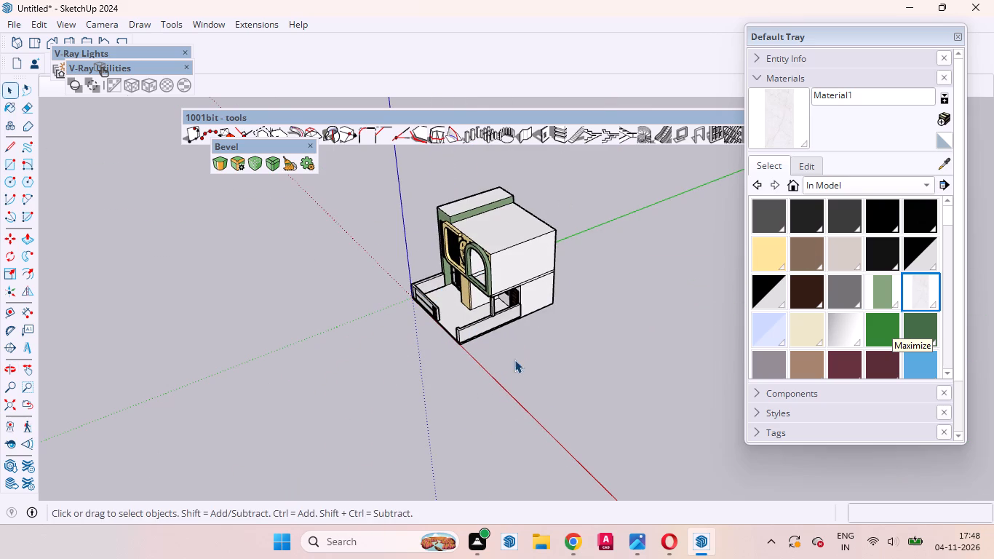
middle_drag(452, 340, 653, 245)
scroll(501, 288, up, 10)
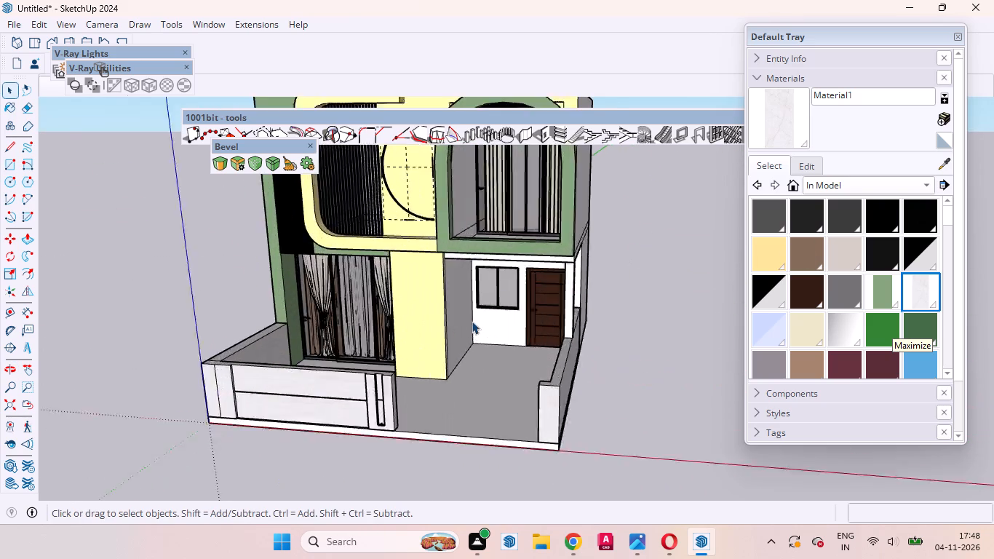
middle_drag(455, 365, 584, 354)
scroll(584, 354, up, 1)
scroll(547, 383, down, 5)
middle_drag(511, 274, 433, 277)
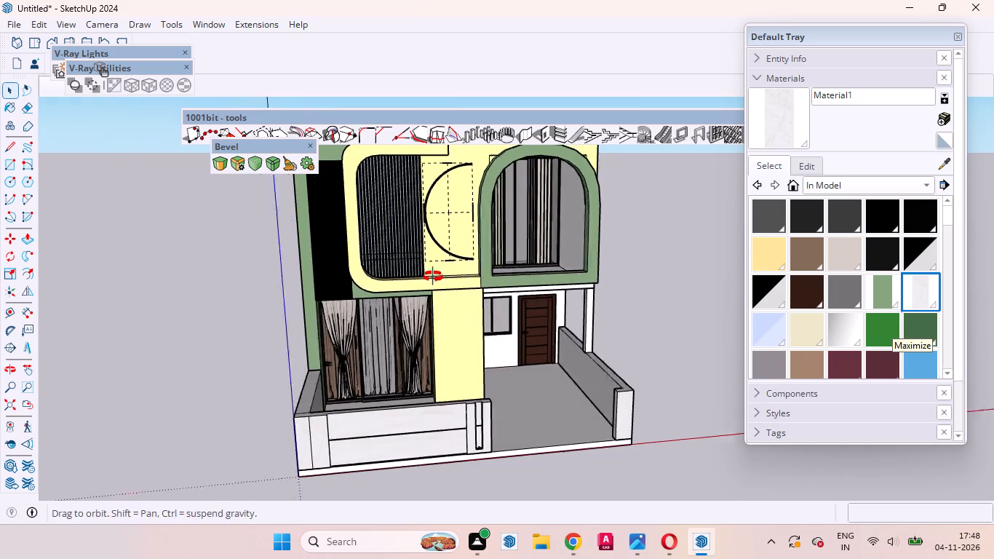
middle_drag(433, 277, 430, 276)
scroll(459, 342, down, 4)
scroll(534, 229, up, 4)
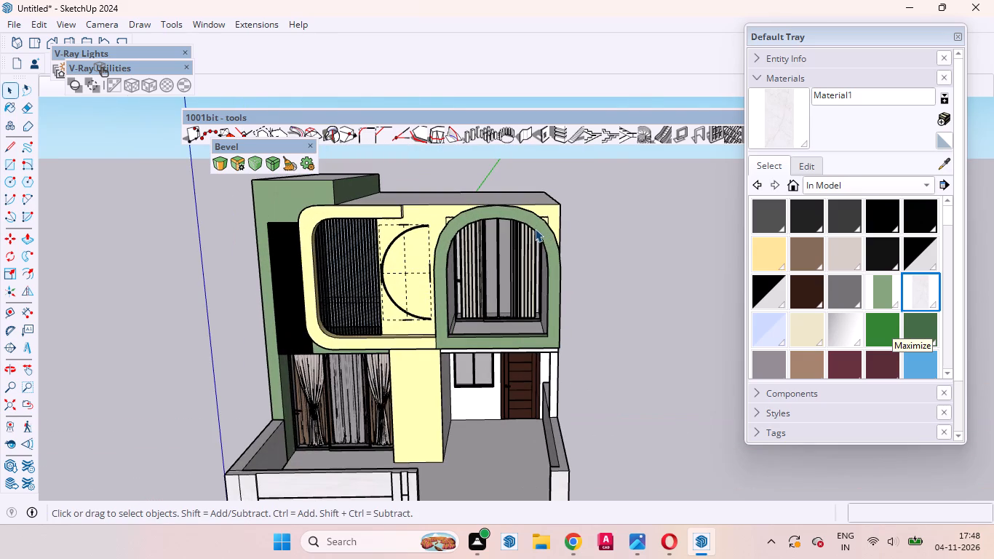
scroll(530, 236, down, 3)
middle_drag(456, 281, 647, 338)
Push the front face of the yellow ground-floor pillar beside the curtained window back about 2 5/8", and close its group.
scroll(504, 395, up, 4)
scroll(498, 397, down, 1)
scroll(498, 397, up, 6)
middle_drag(492, 373, 514, 333)
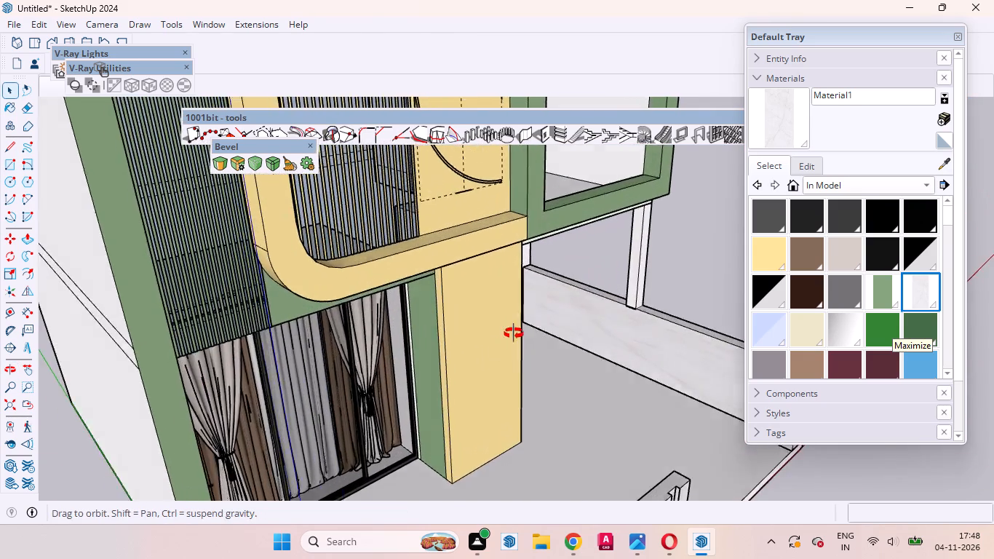
middle_drag(514, 333, 530, 288)
scroll(509, 209, up, 7)
scroll(488, 270, down, 5)
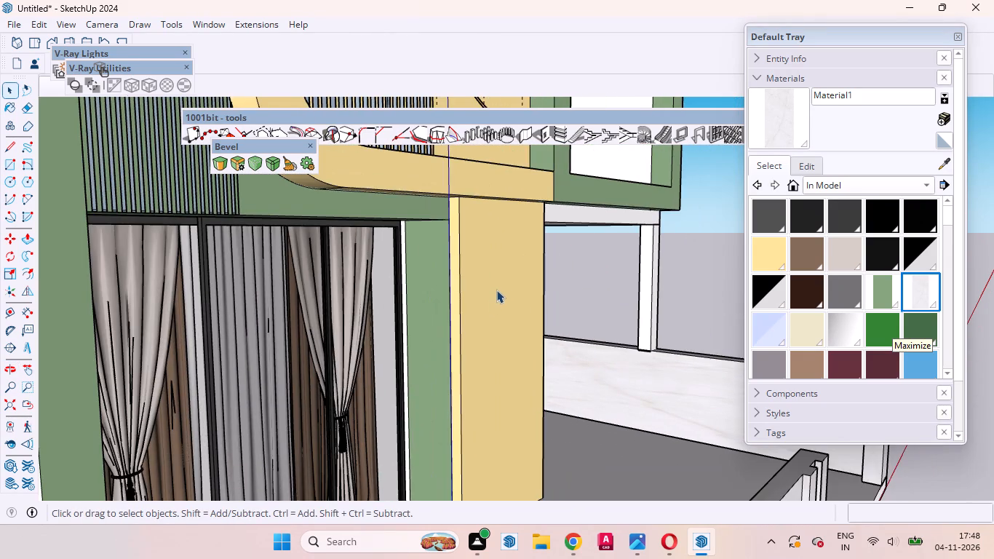
click(503, 284)
double_click(503, 284)
click(499, 269)
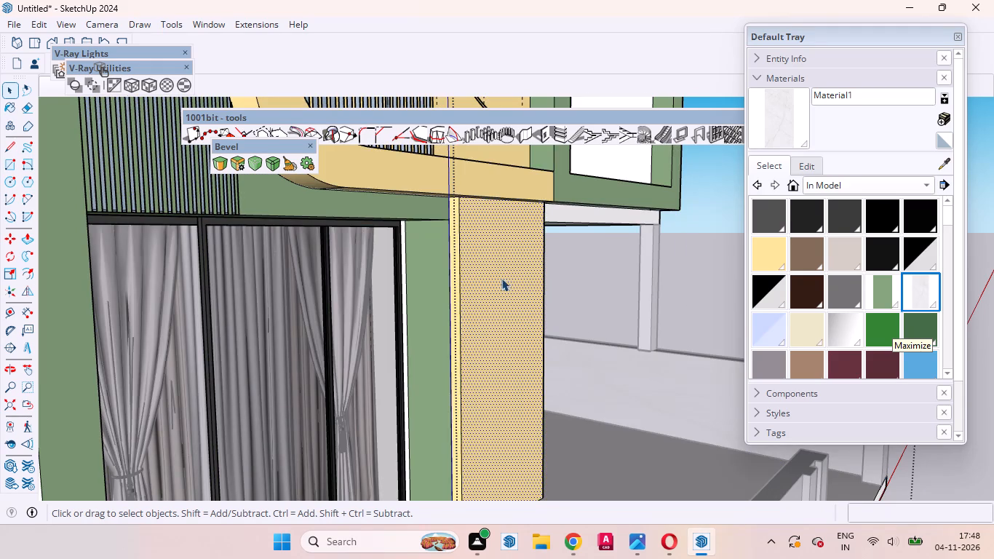
scroll(498, 241, up, 4)
middle_drag(501, 241, 540, 234)
scroll(541, 234, up, 2)
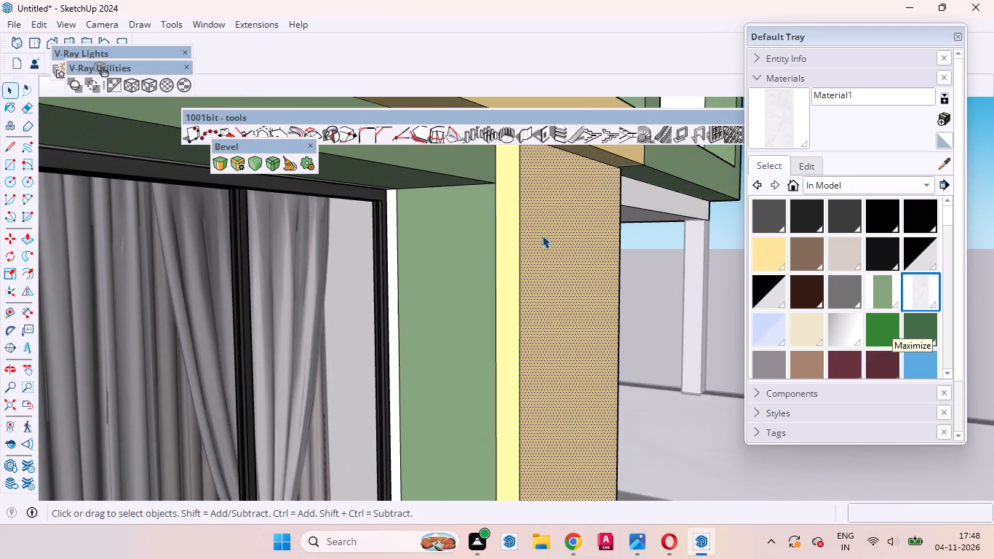
key(p)
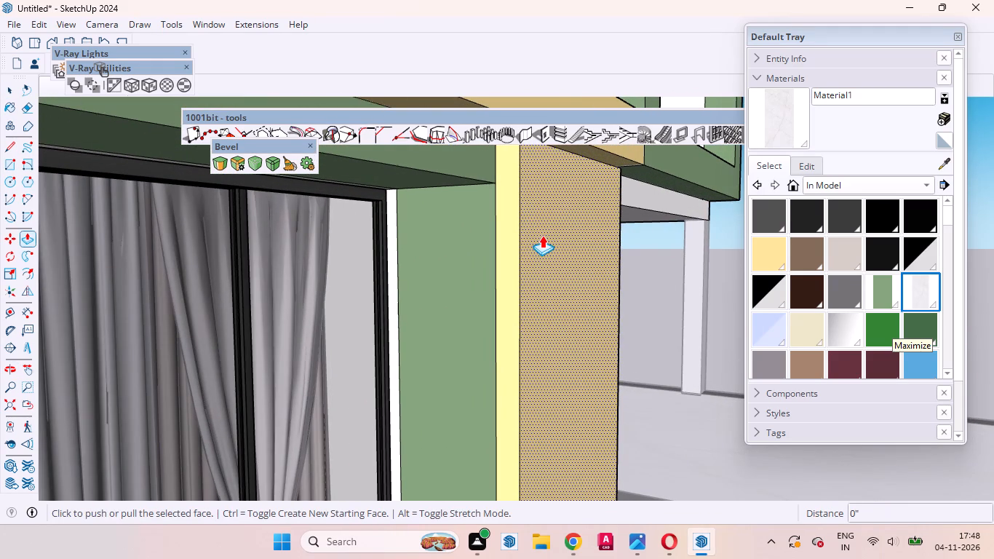
click(542, 235)
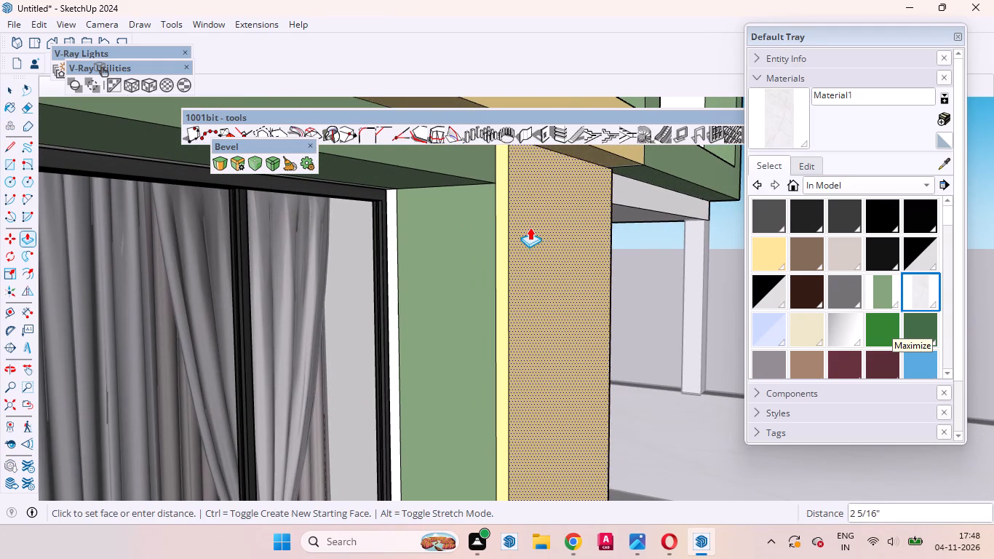
click(530, 227)
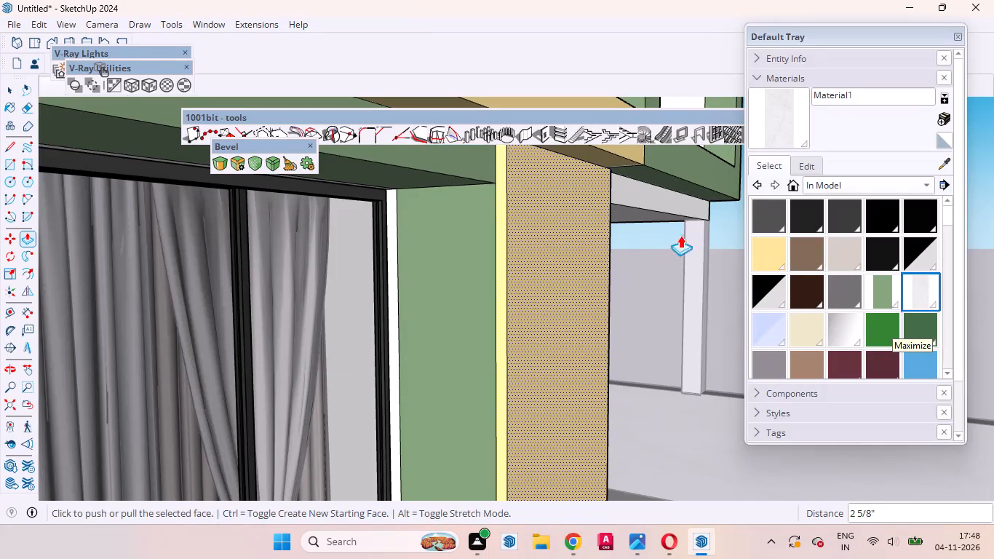
key(space)
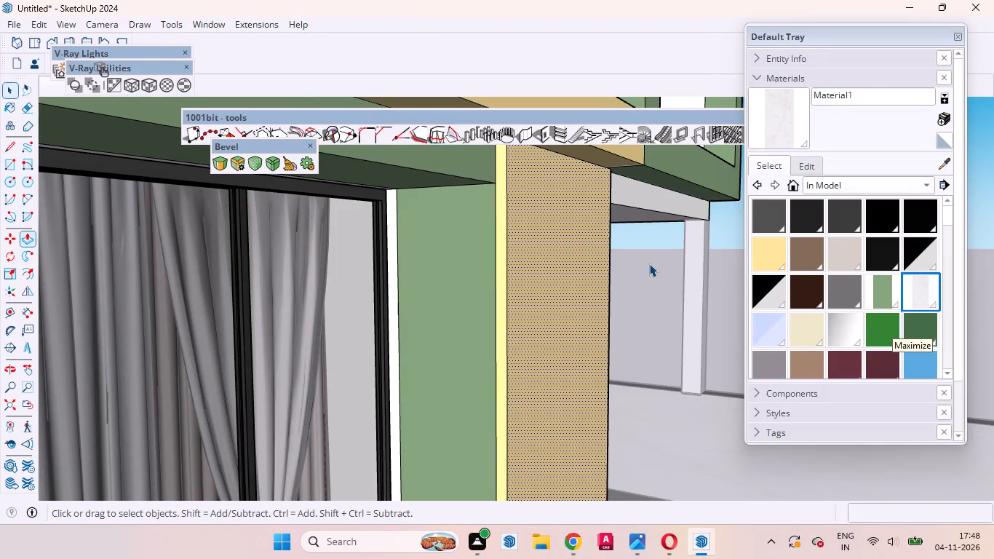
click(647, 263)
scroll(583, 319, up, 2)
scroll(583, 319, down, 2)
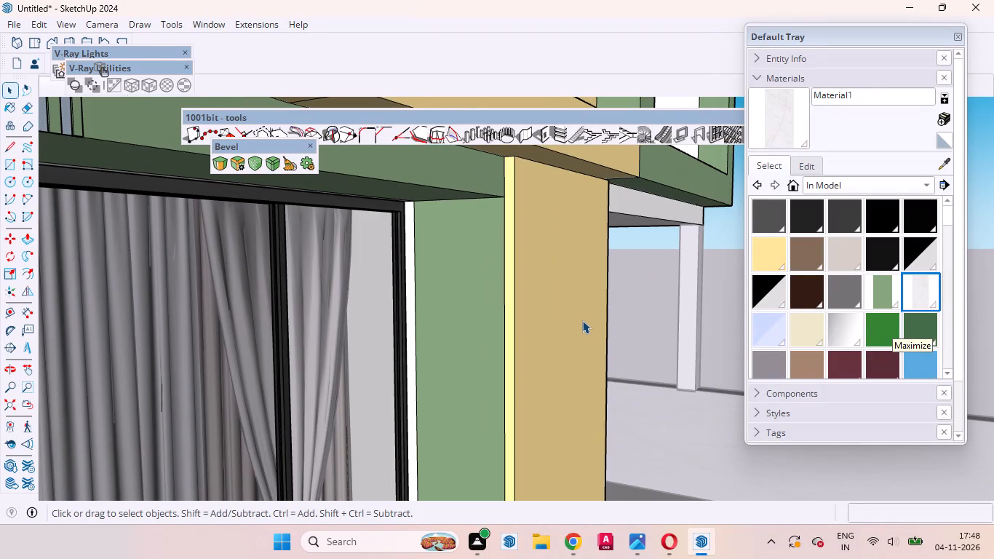
scroll(608, 221, down, 3)
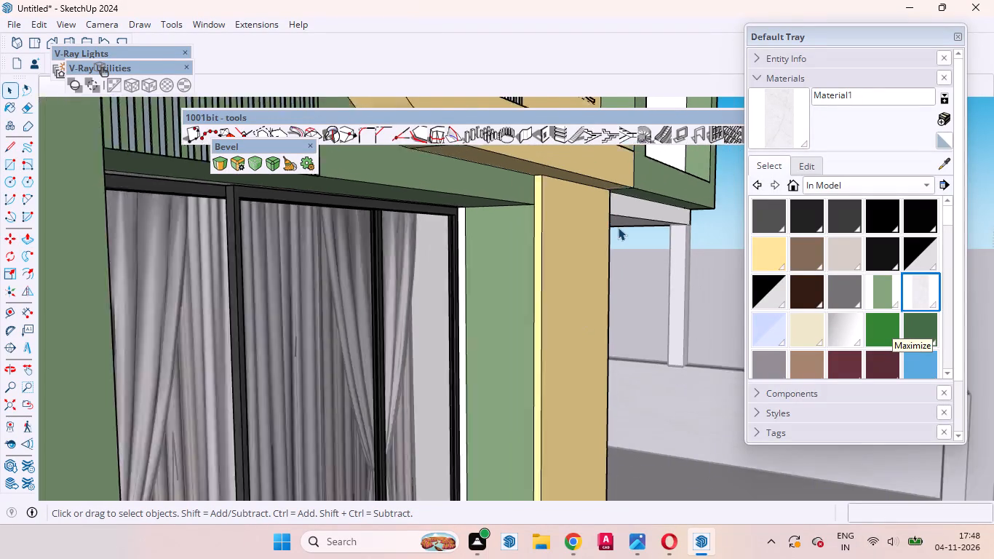
scroll(626, 227, down, 4)
middle_drag(627, 269, 532, 291)
scroll(532, 296, down, 3)
middle_drag(568, 326, 522, 330)
scroll(546, 341, down, 5)
middle_drag(559, 347, 493, 347)
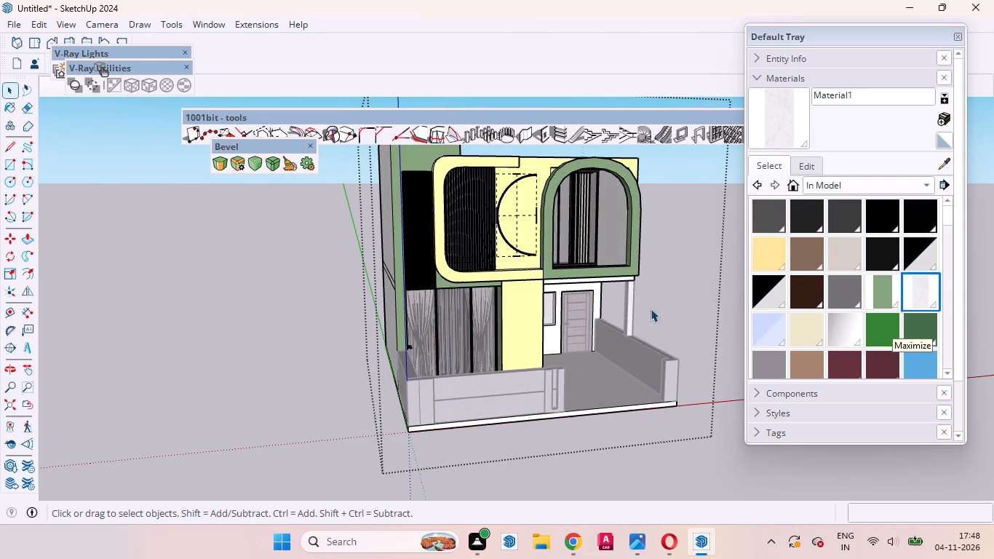
click(661, 303)
double_click(678, 248)
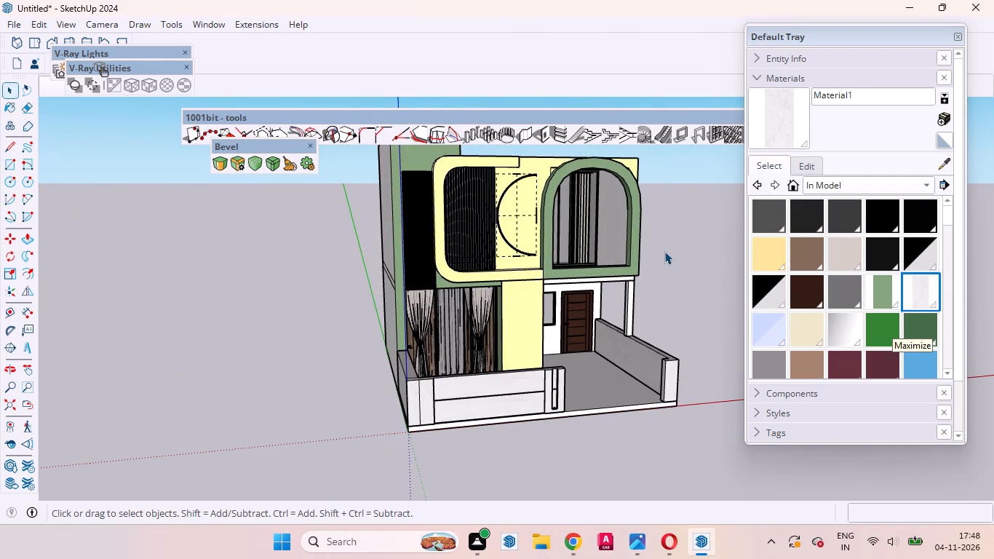
click(664, 251)
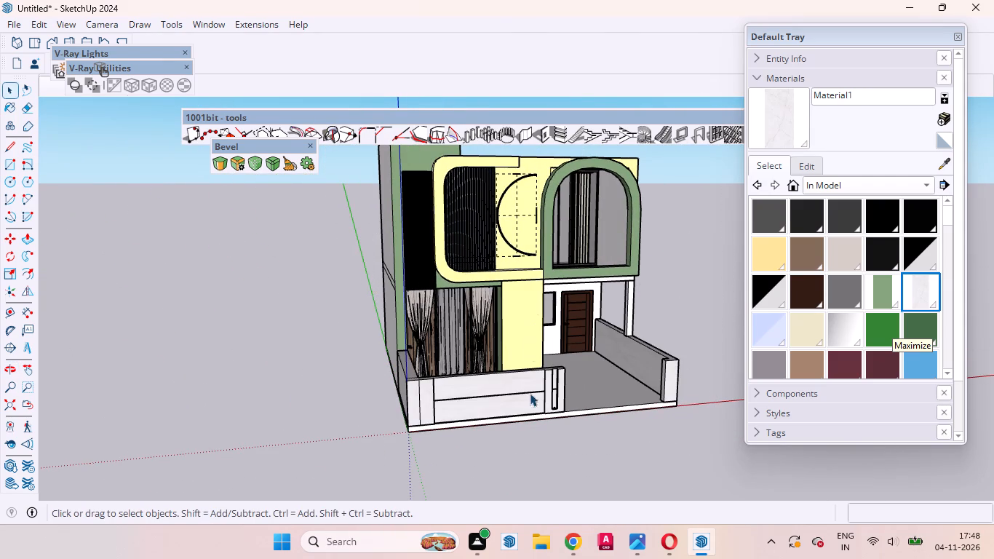
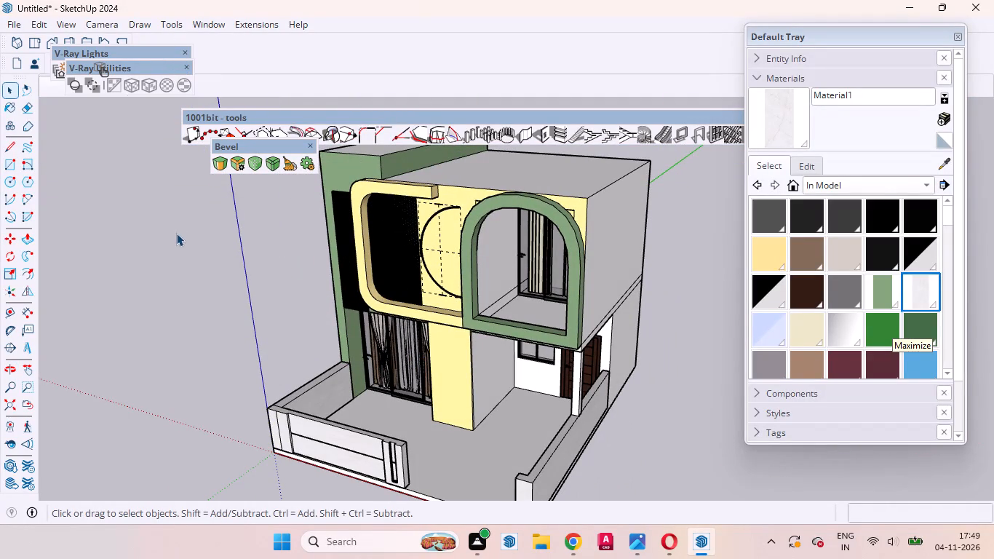
Search the 3D Warehouse models for "plants", replacing the "gate" search term.
click(201, 28)
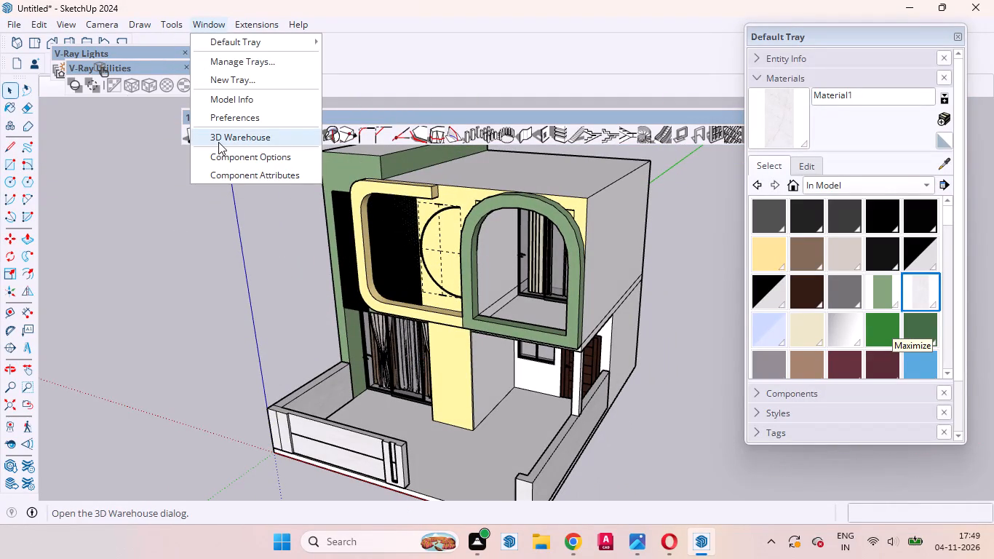
click(218, 142)
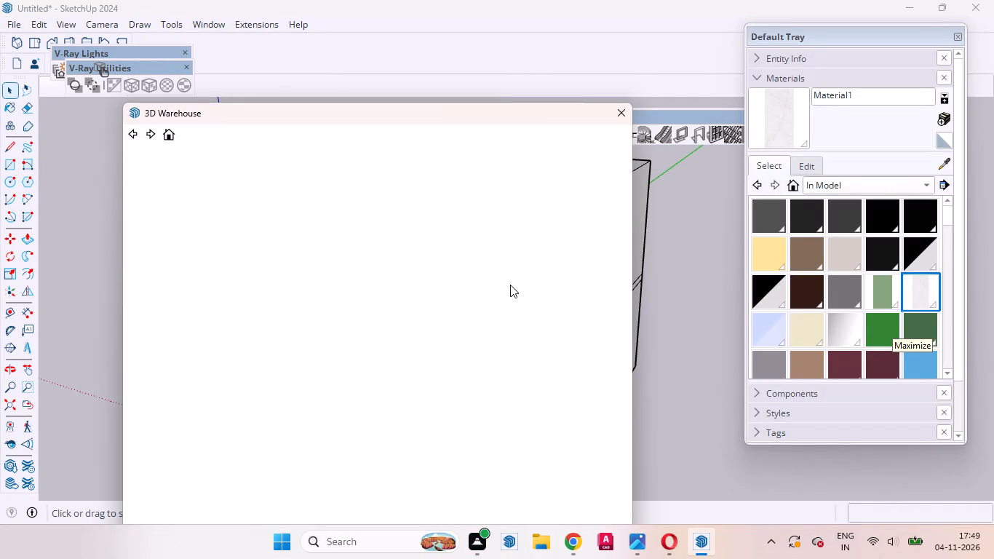
drag(477, 117, 515, 63)
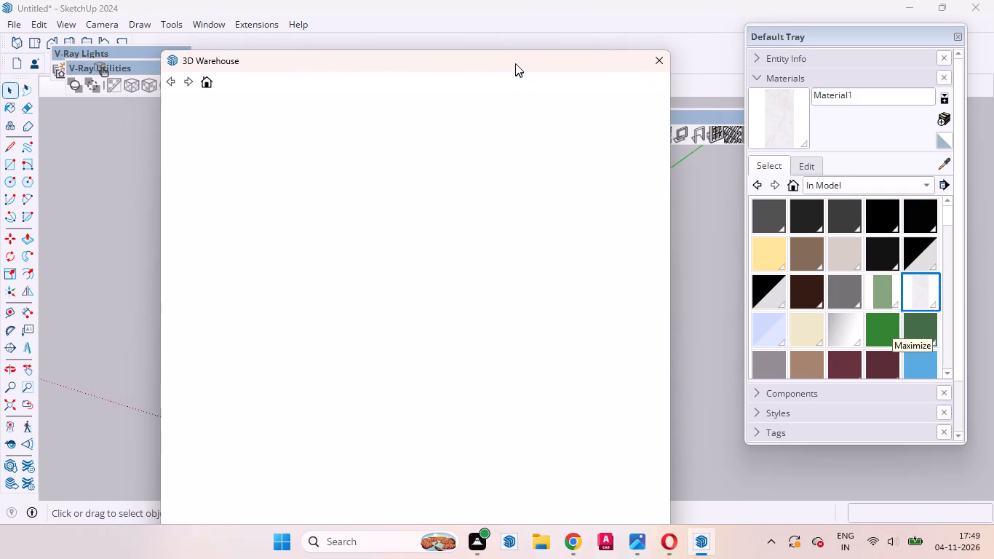
drag(515, 63, 510, 44)
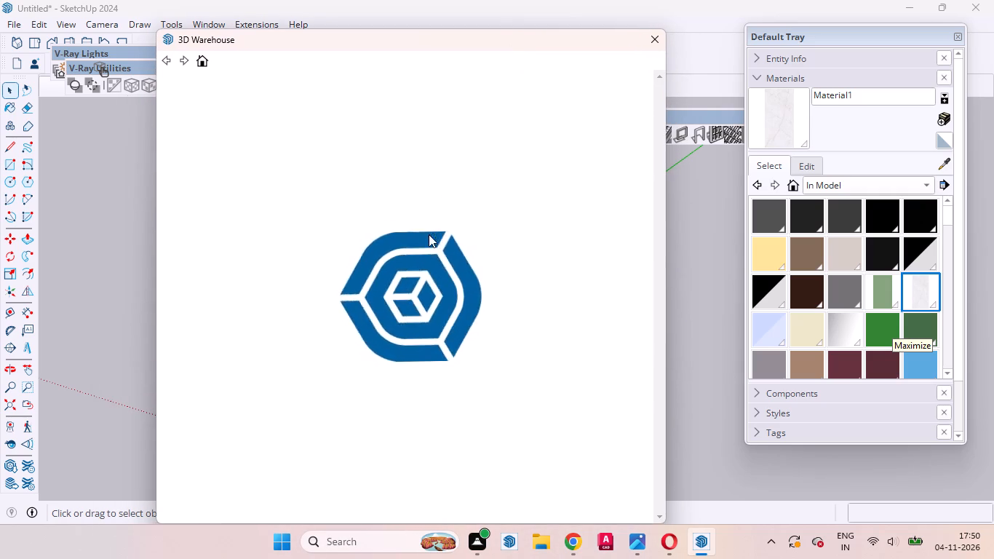
click(579, 98)
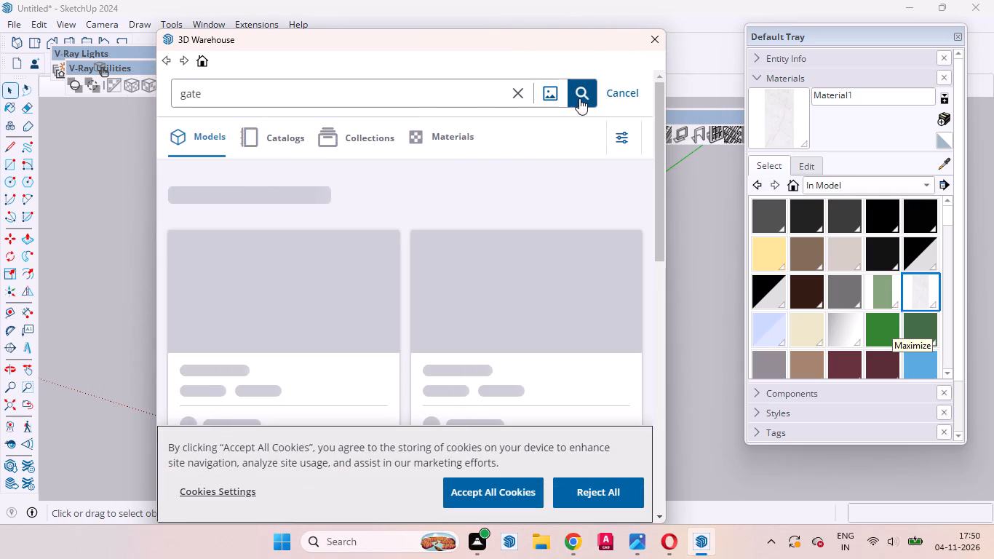
click(367, 87)
drag(437, 90, 413, 92)
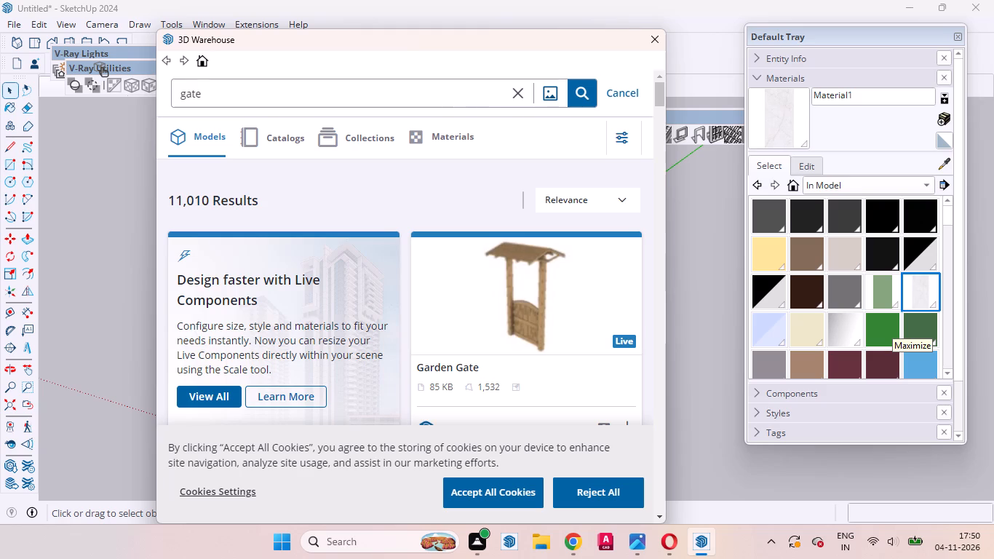
drag(413, 92, 79, 60)
key(BackSpace)
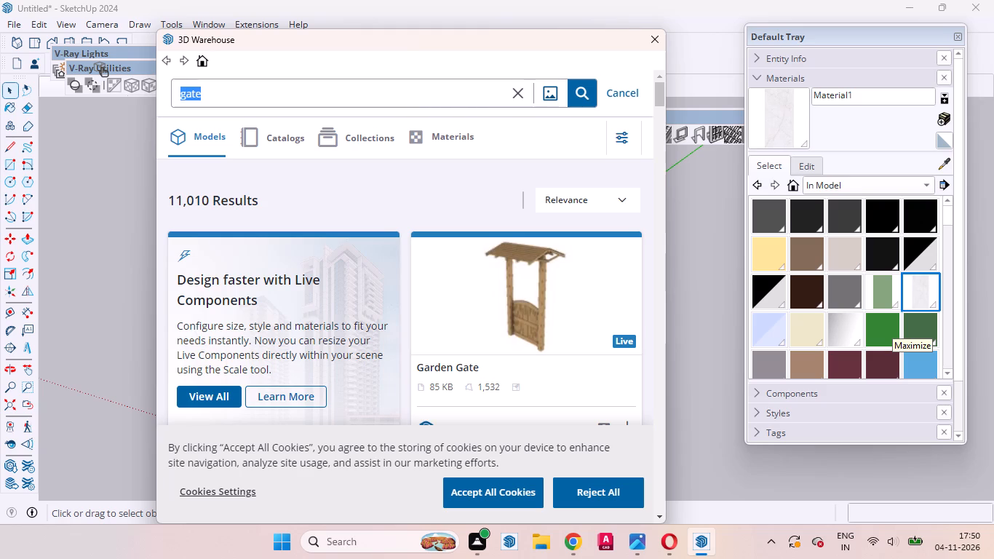
text(pla)
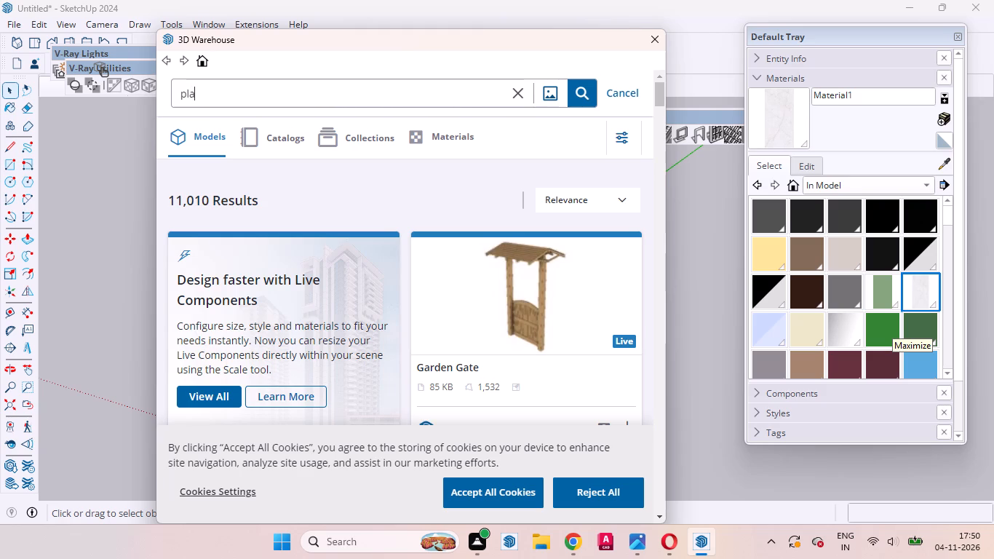
text(nts)
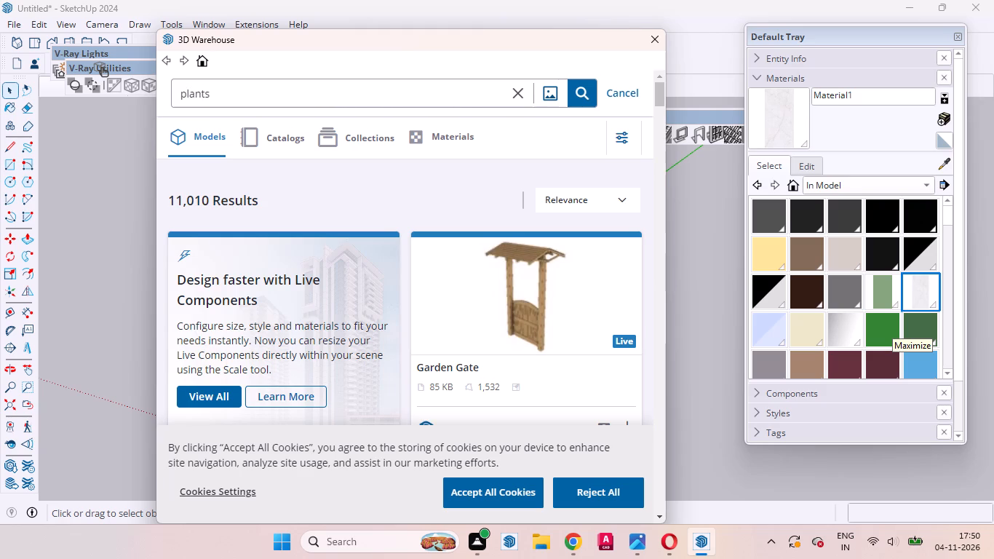
key(Return)
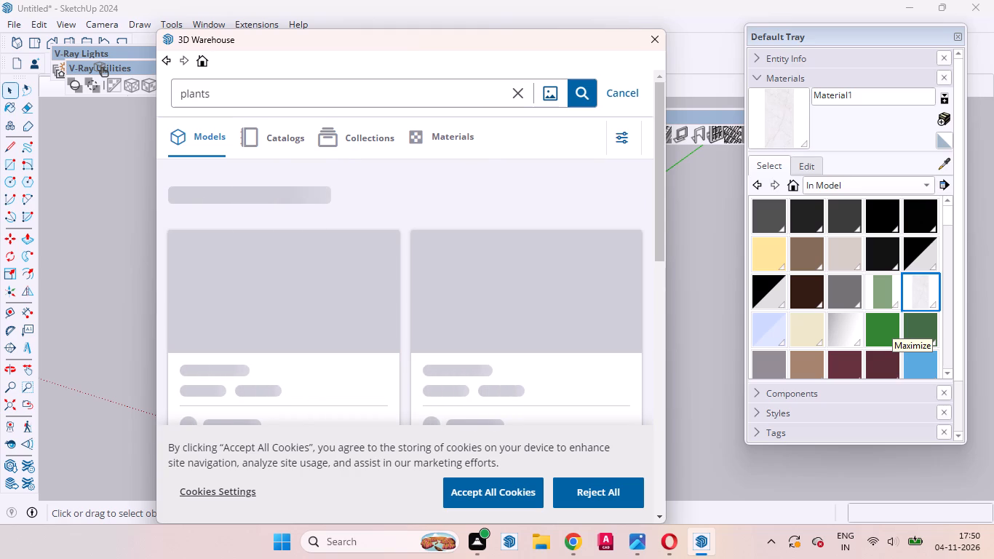
Load the 3D Warehouse model "Plants" with five potted plants in a row directly into the model and place it beside the house.
scroll(411, 283, down, 2)
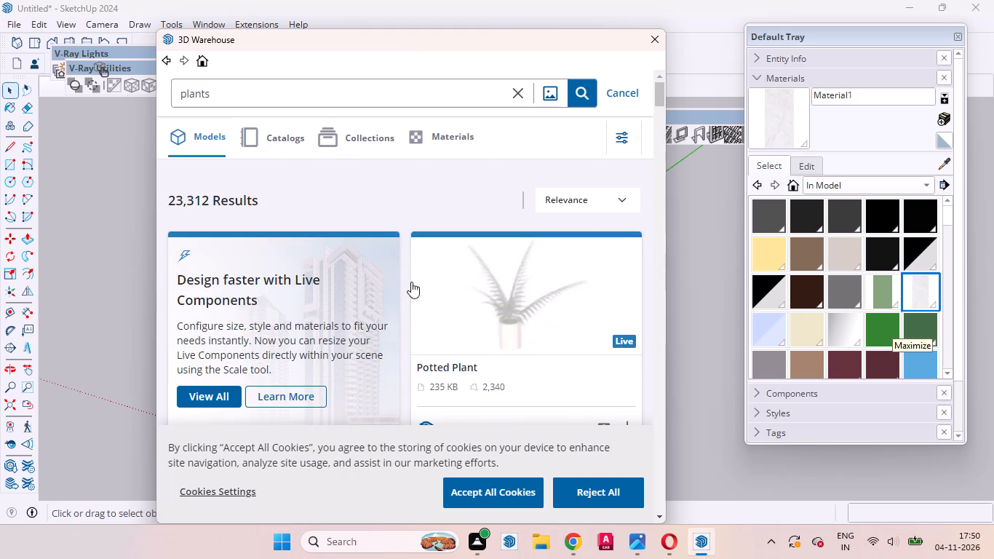
scroll(411, 282, down, 1)
scroll(410, 279, up, 1)
scroll(409, 279, down, 4)
scroll(409, 279, up, 2)
scroll(409, 279, down, 9)
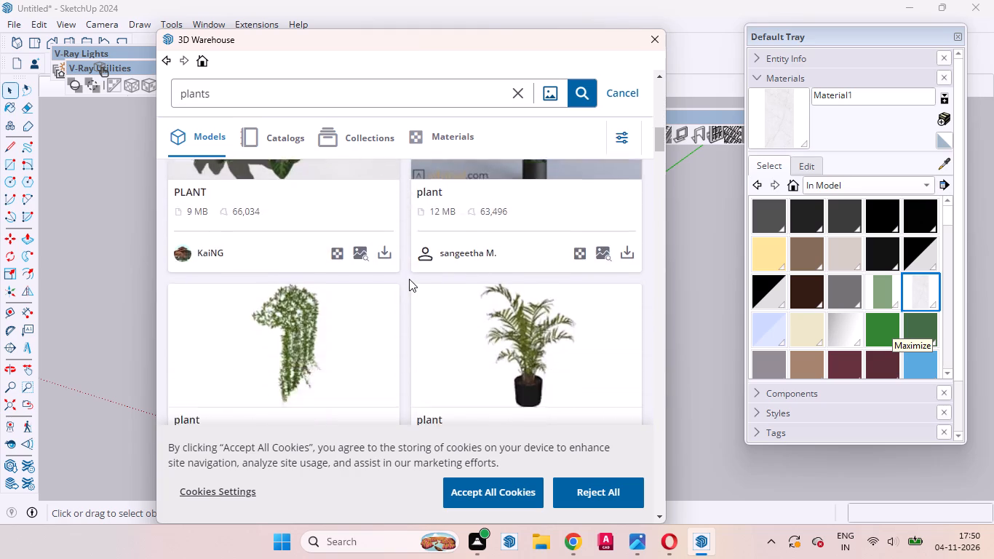
scroll(409, 279, down, 4)
scroll(409, 279, up, 5)
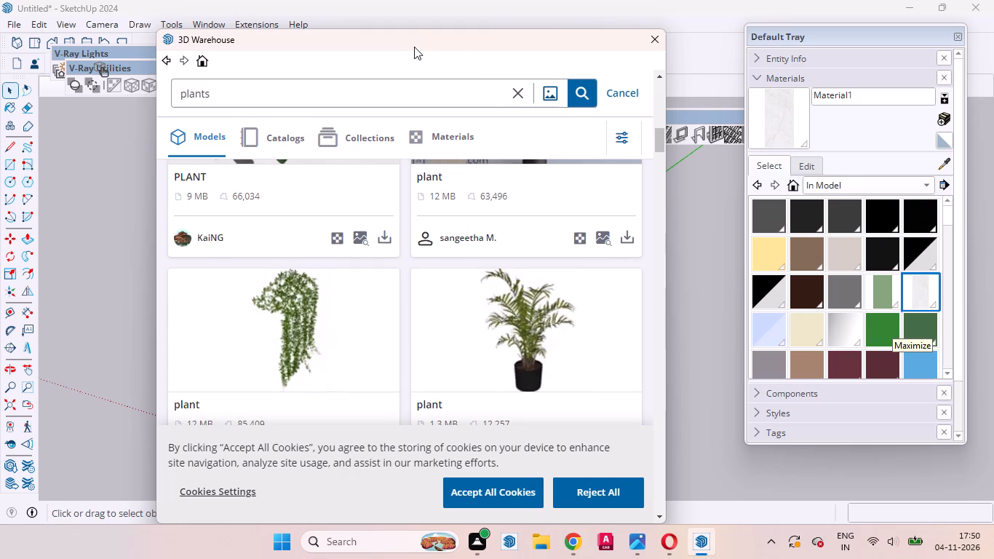
drag(413, 44, 458, 335)
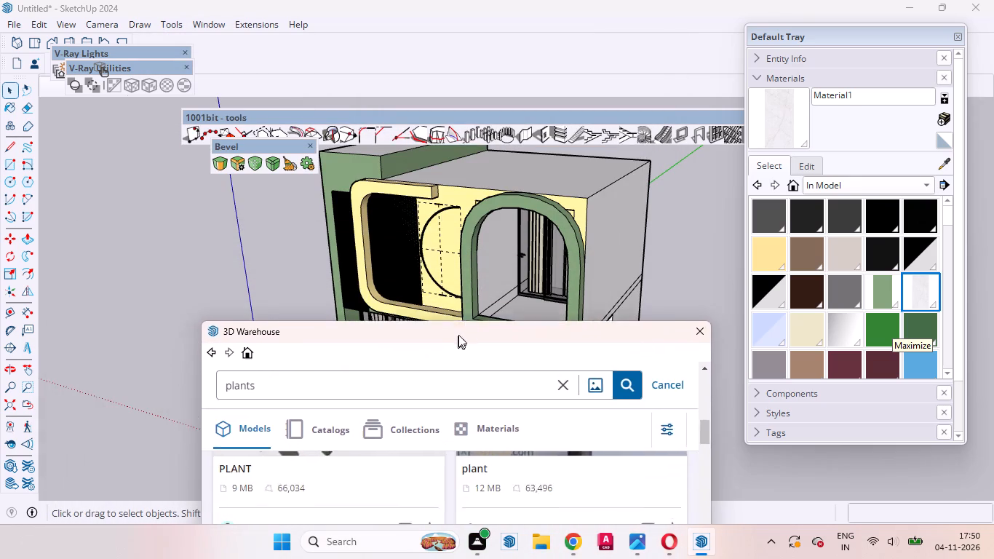
drag(458, 335, 446, 92)
scroll(340, 292, down, 3)
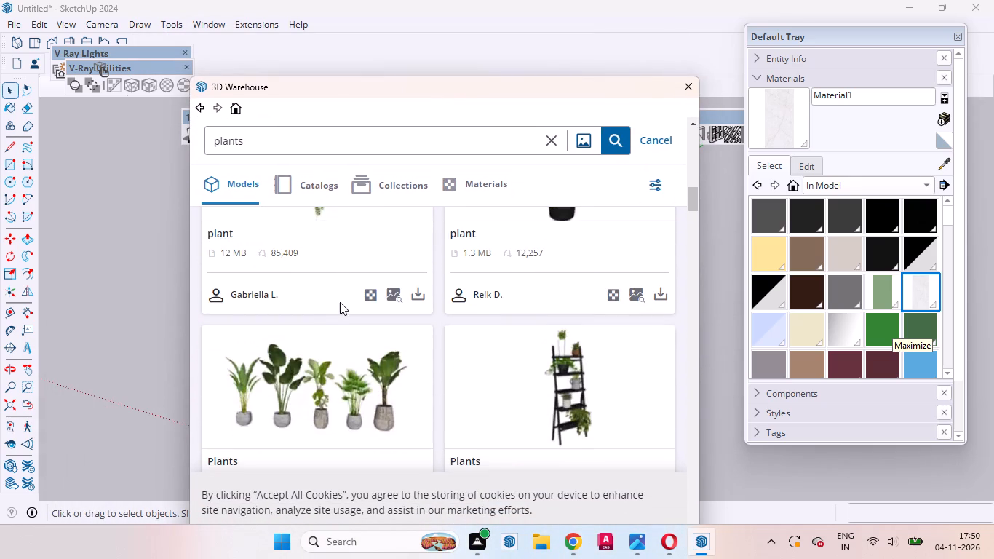
scroll(354, 303, down, 1)
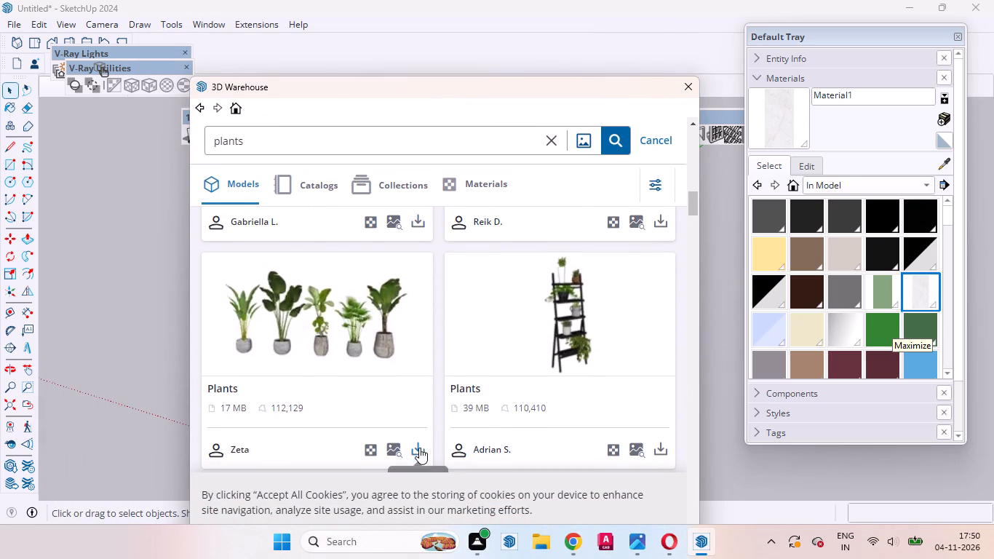
click(418, 451)
click(386, 342)
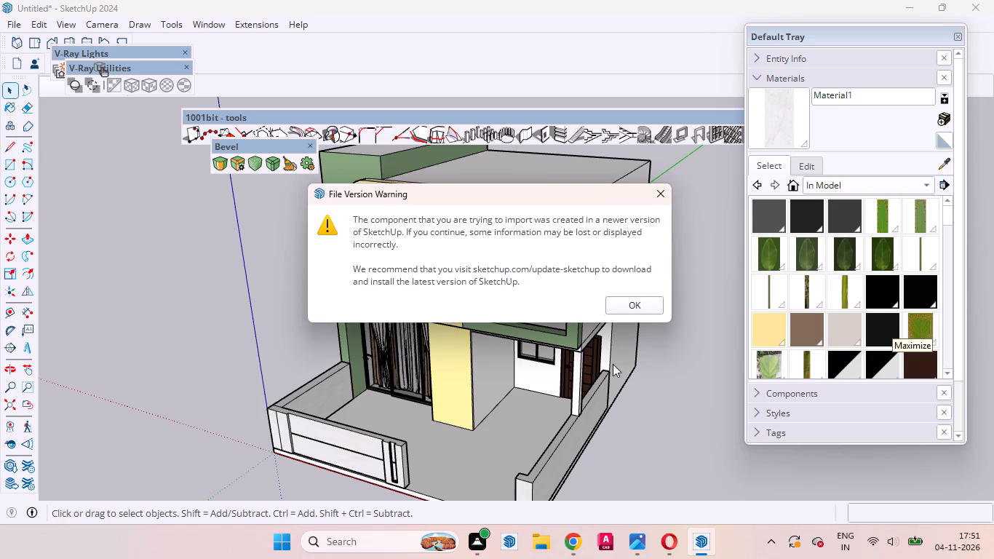
click(633, 301)
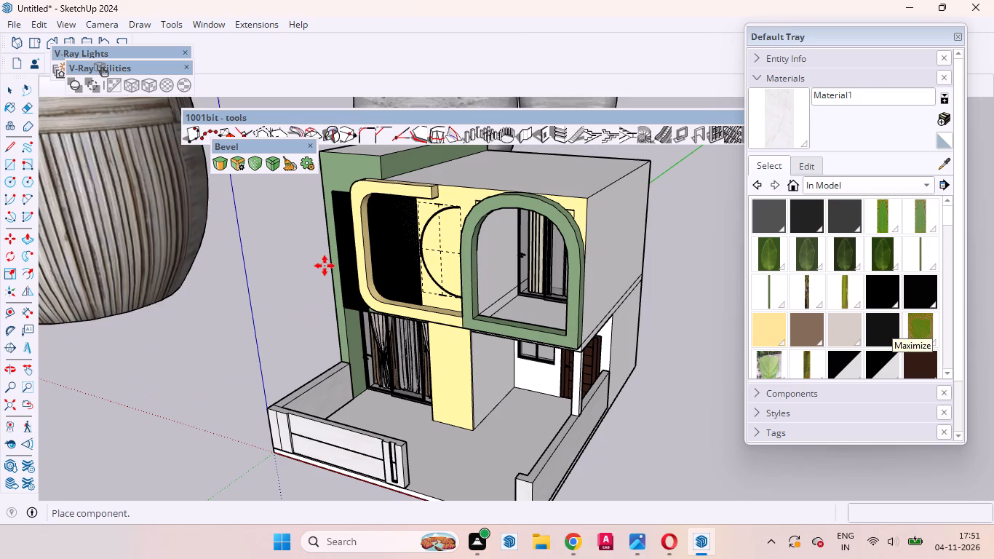
click(259, 303)
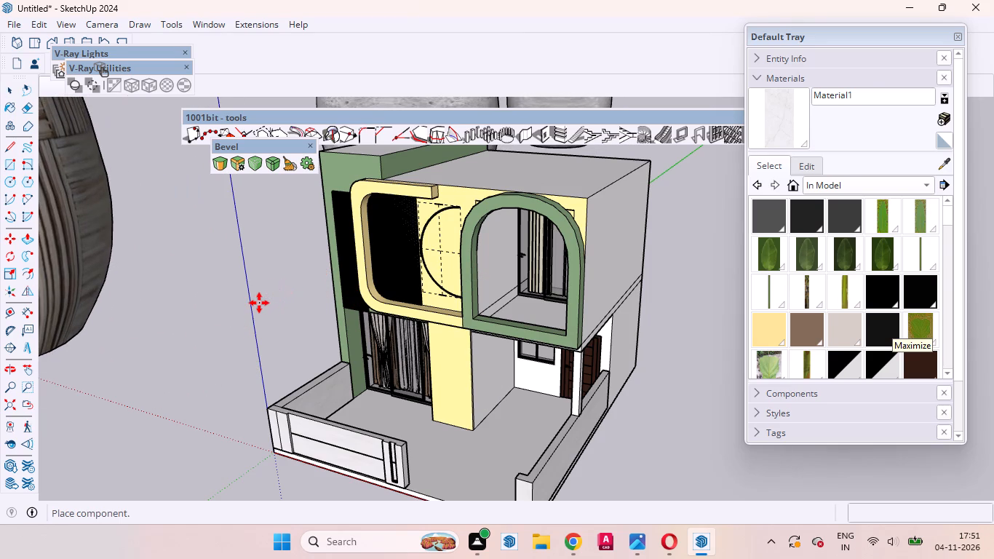
key(space)
scroll(262, 319, down, 8)
scroll(327, 333, down, 1)
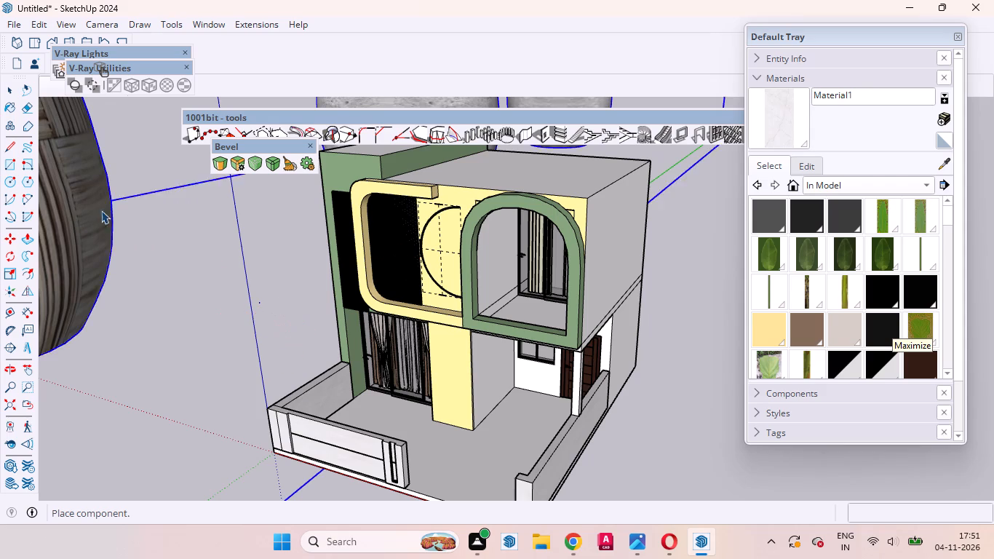
click(8, 87)
Scale the imported row of potted plants down uniformly in two passes until it is small compared with the house, and deselect it.
scroll(282, 275, down, 7)
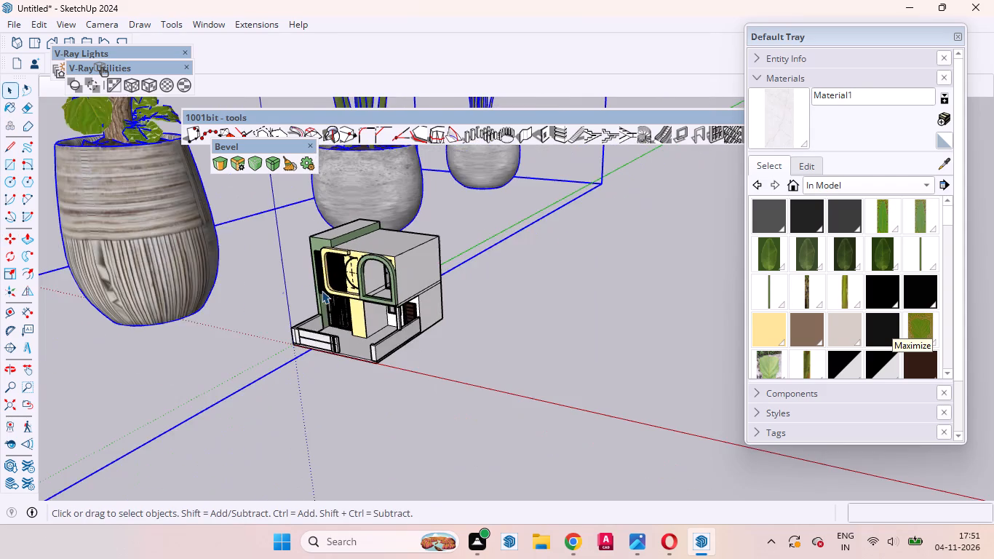
middle_drag(306, 336, 524, 333)
scroll(516, 325, down, 20)
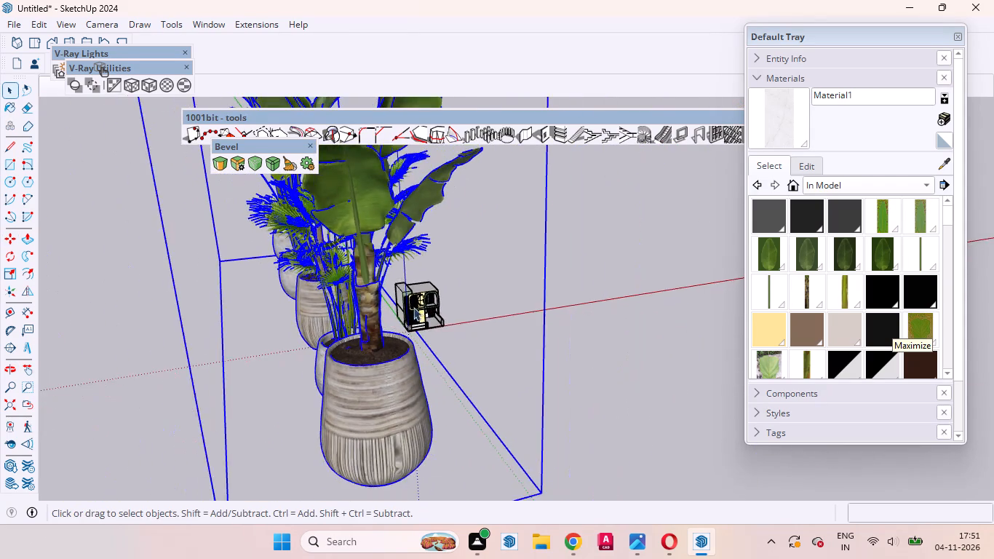
middle_drag(434, 336, 106, 352)
scroll(230, 361, down, 10)
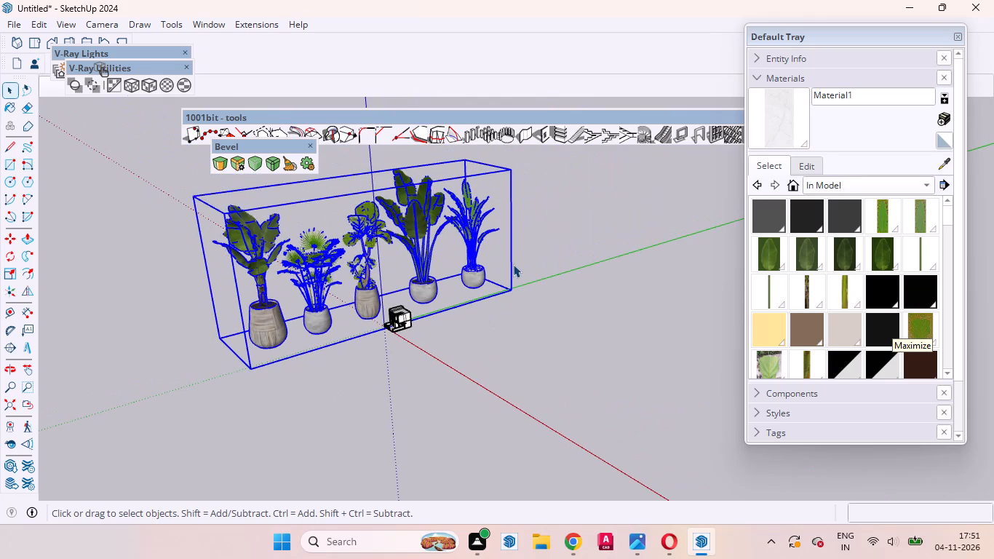
key(s)
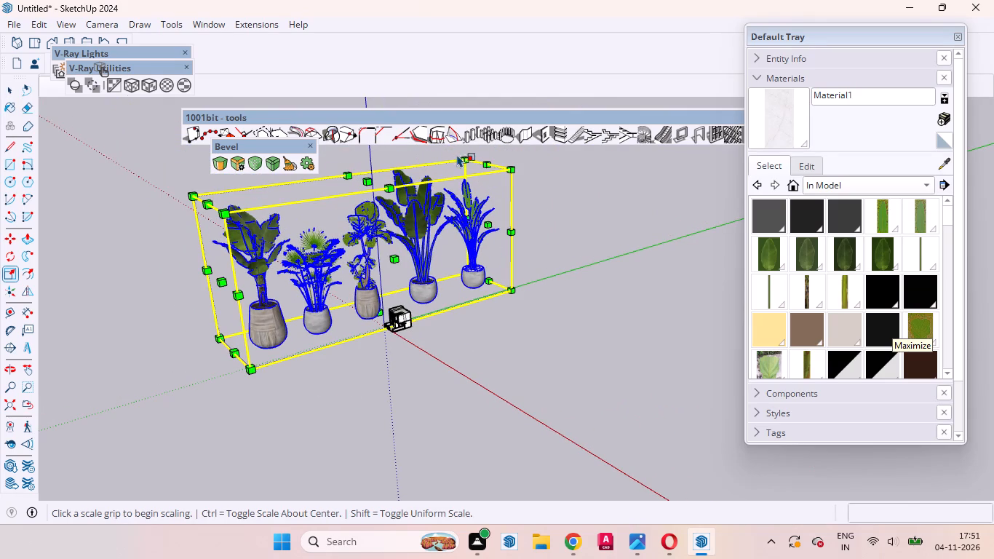
drag(467, 153, 254, 367)
scroll(268, 339, up, 20)
scroll(268, 339, up, 2)
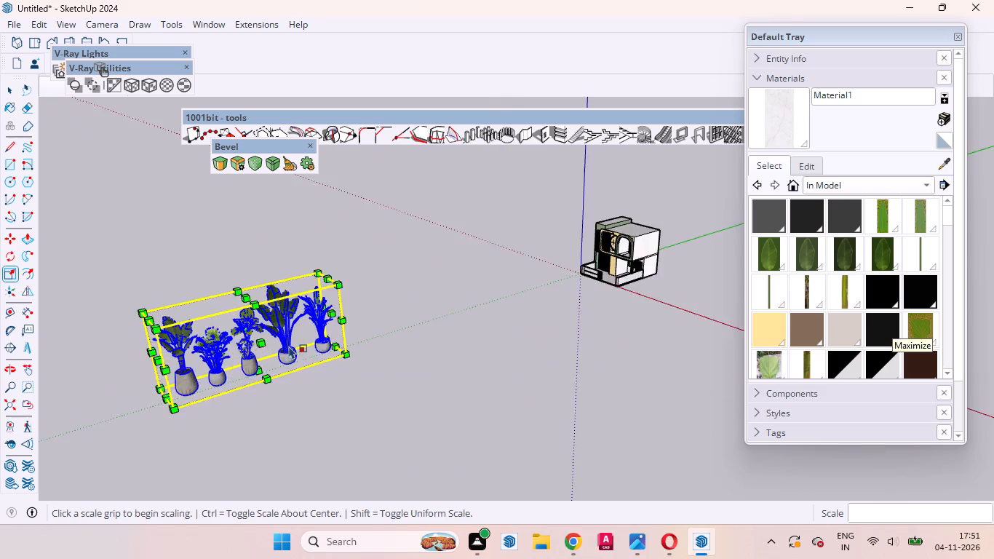
drag(85, 296, 93, 298)
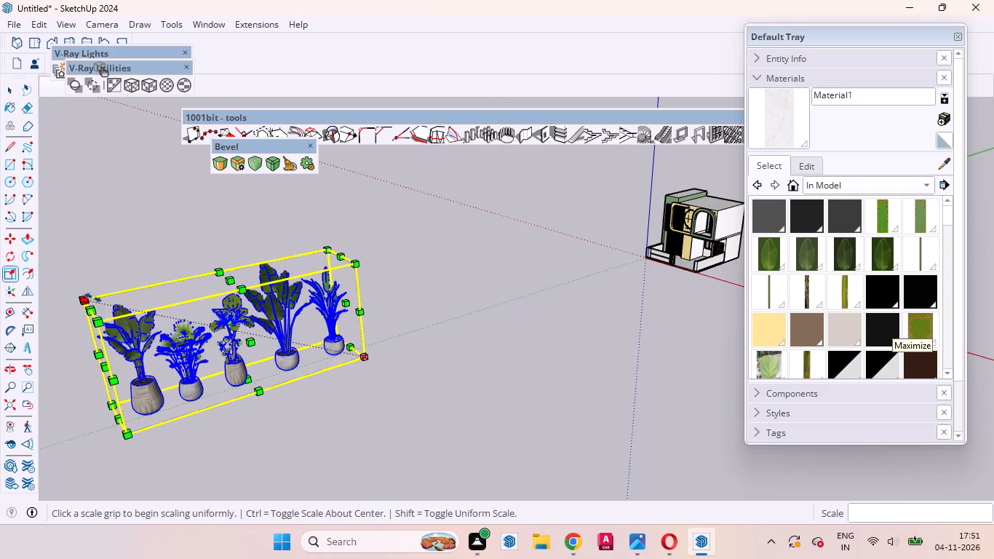
drag(93, 298, 308, 349)
key(space)
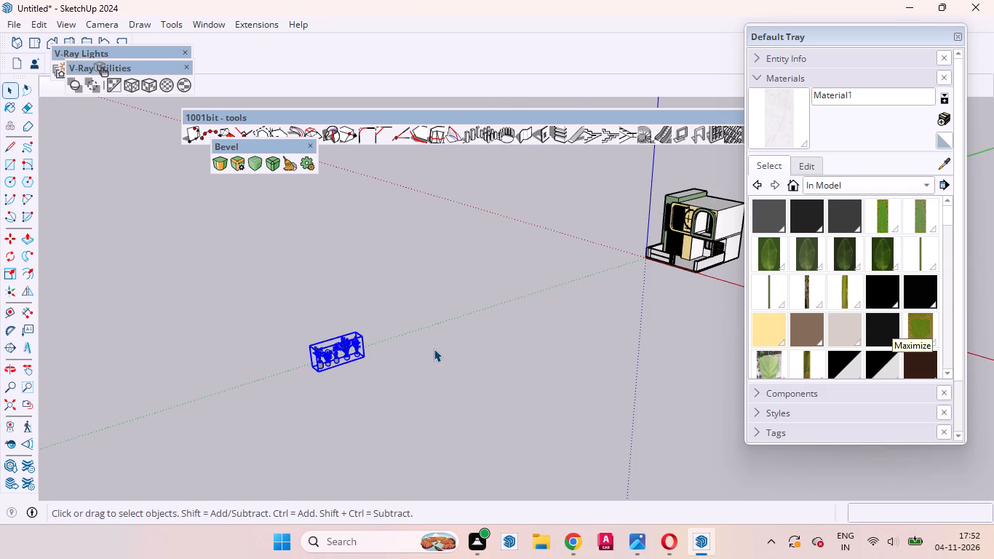
click(370, 382)
Open the imported plants component and move the potted plant second from the house end out of the row, partway toward the house.
scroll(357, 357, up, 4)
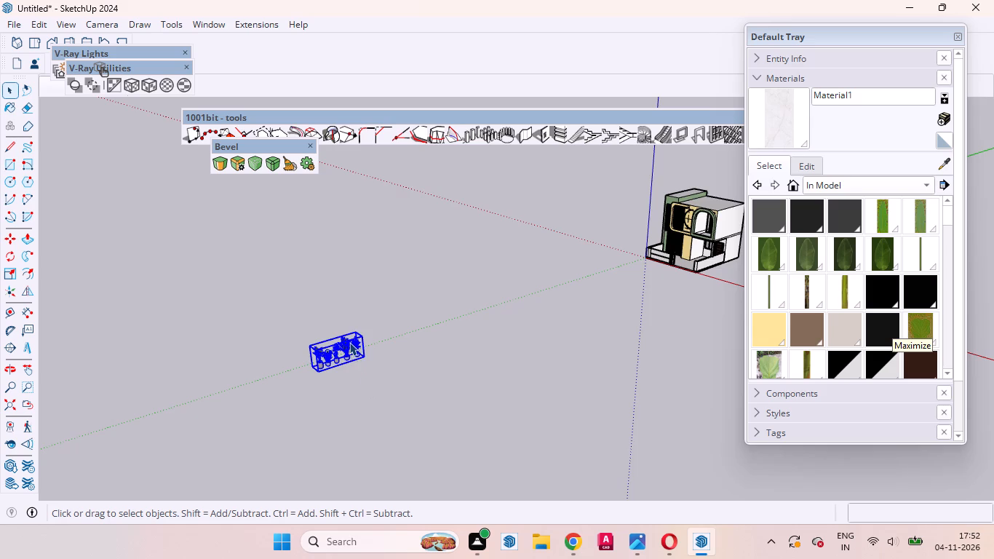
scroll(349, 341, up, 6)
scroll(345, 349, down, 1)
scroll(345, 349, up, 7)
click(338, 337)
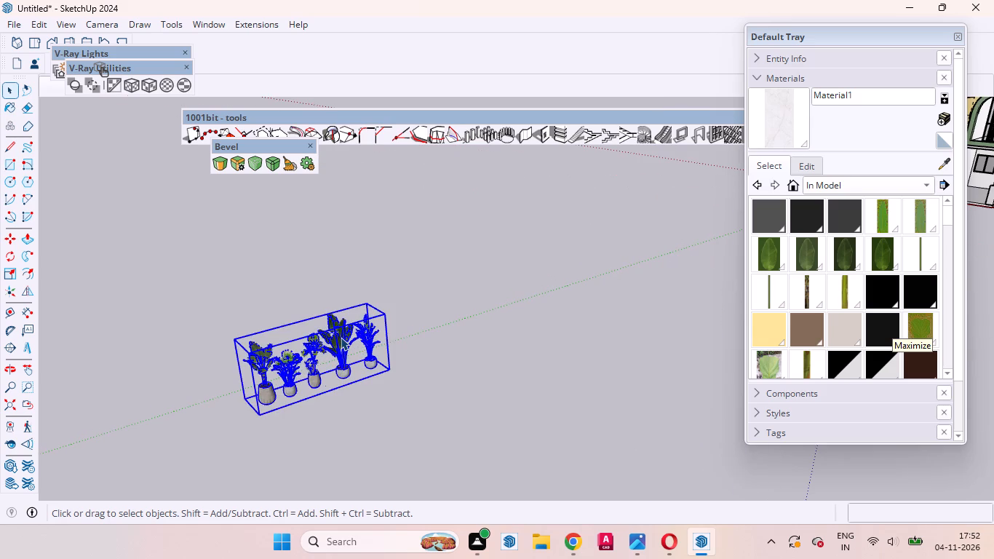
double_click(341, 337)
click(343, 336)
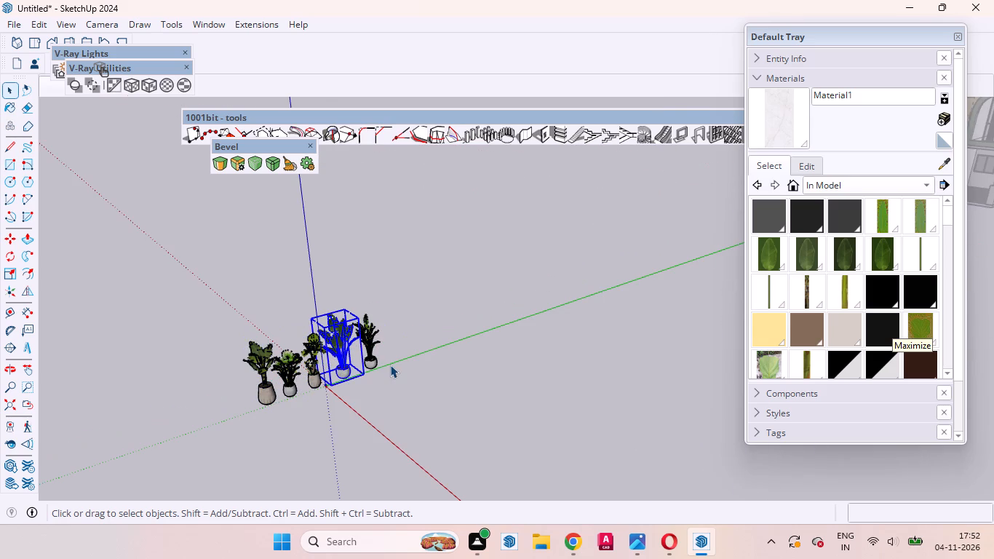
key(m)
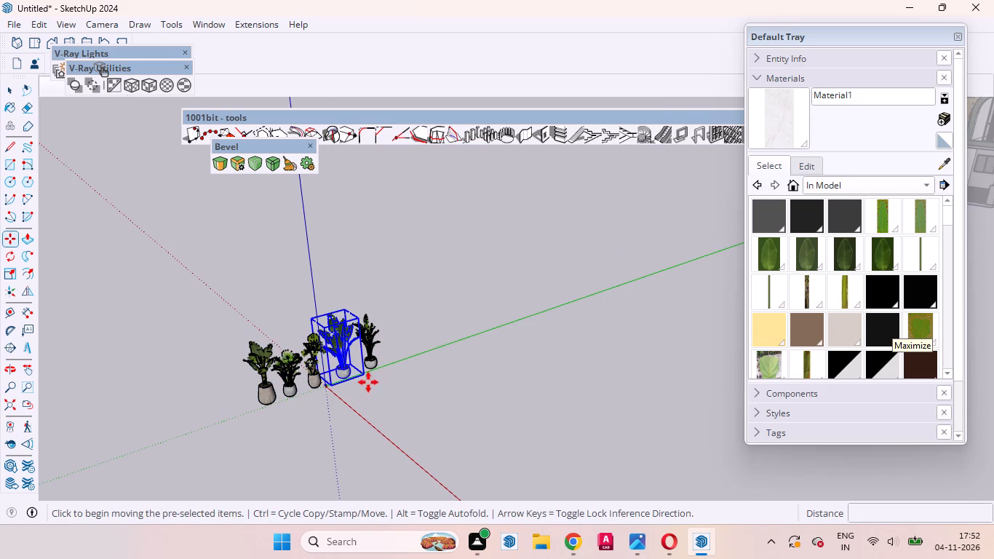
click(363, 376)
scroll(432, 403, down, 3)
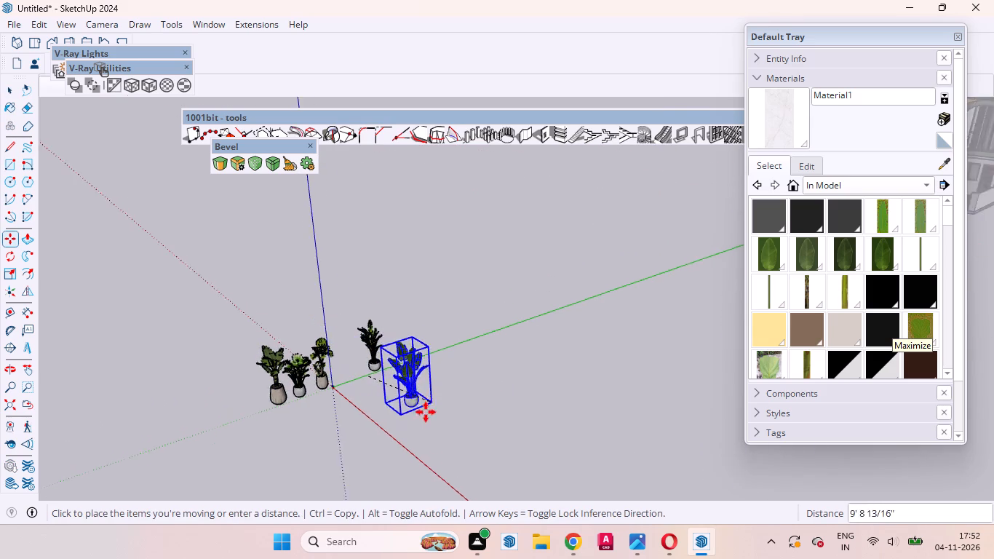
scroll(426, 412, down, 15)
scroll(657, 322, up, 10)
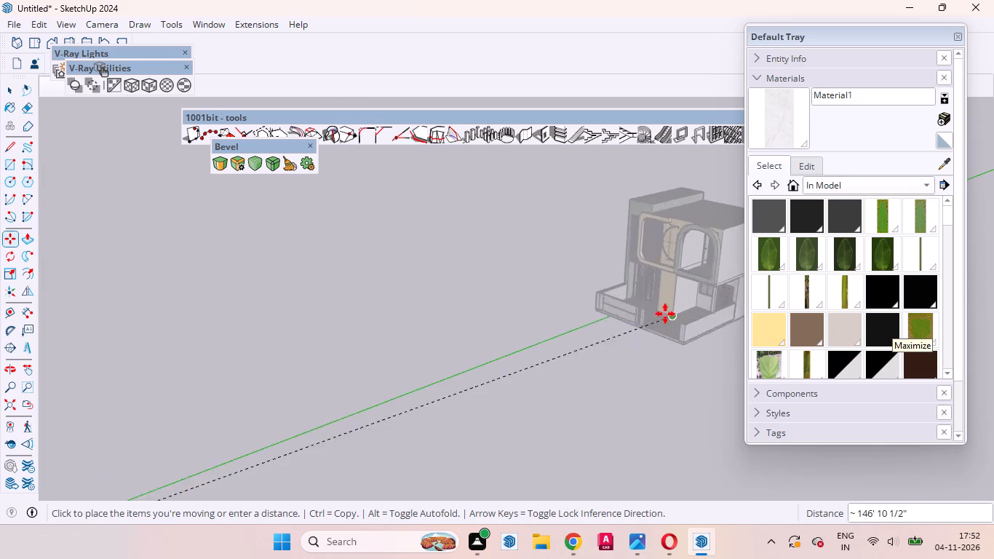
scroll(665, 314, up, 16)
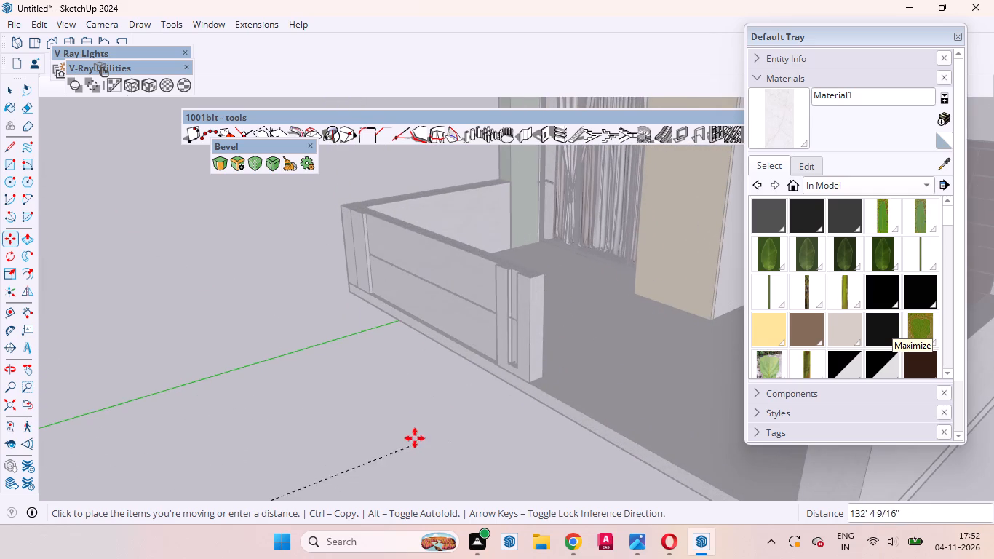
scroll(423, 436, down, 13)
scroll(533, 362, up, 2)
scroll(533, 362, down, 20)
scroll(533, 362, down, 4)
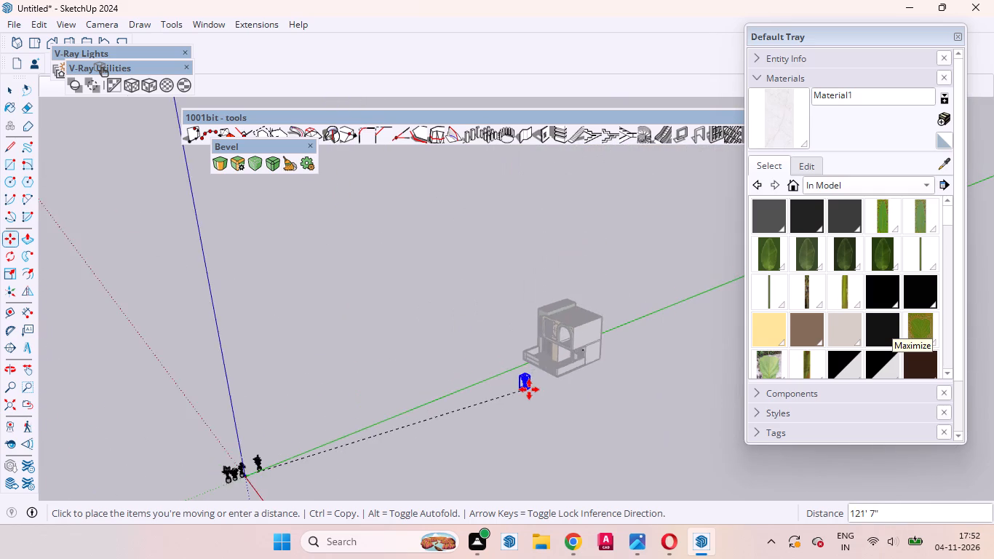
scroll(529, 389, down, 5)
click(449, 418)
Rotate the separated potted plant horizontally by a small angle about a point on the ground beside its pot.
scroll(452, 421, up, 7)
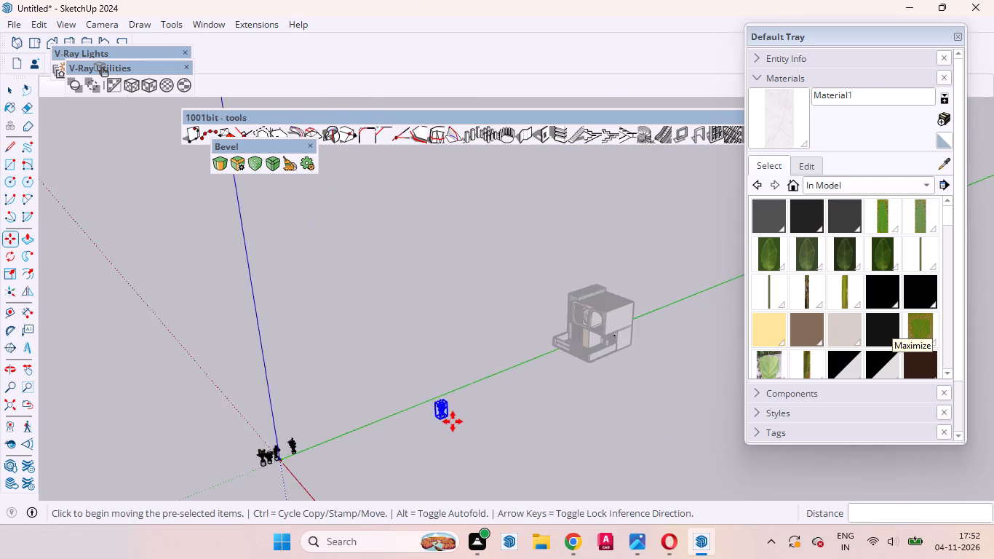
scroll(453, 421, up, 18)
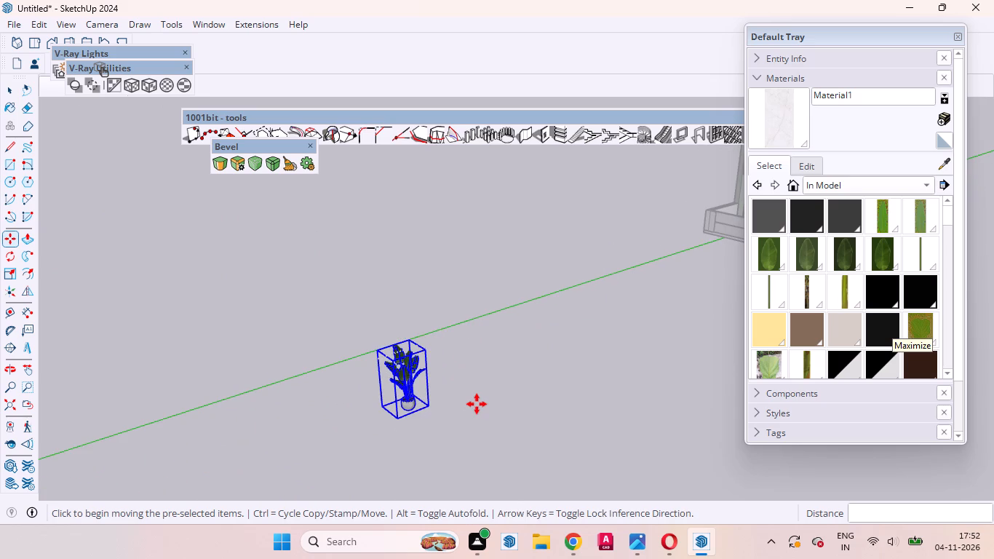
key(q)
scroll(433, 441, up, 5)
middle_drag(435, 448, 490, 478)
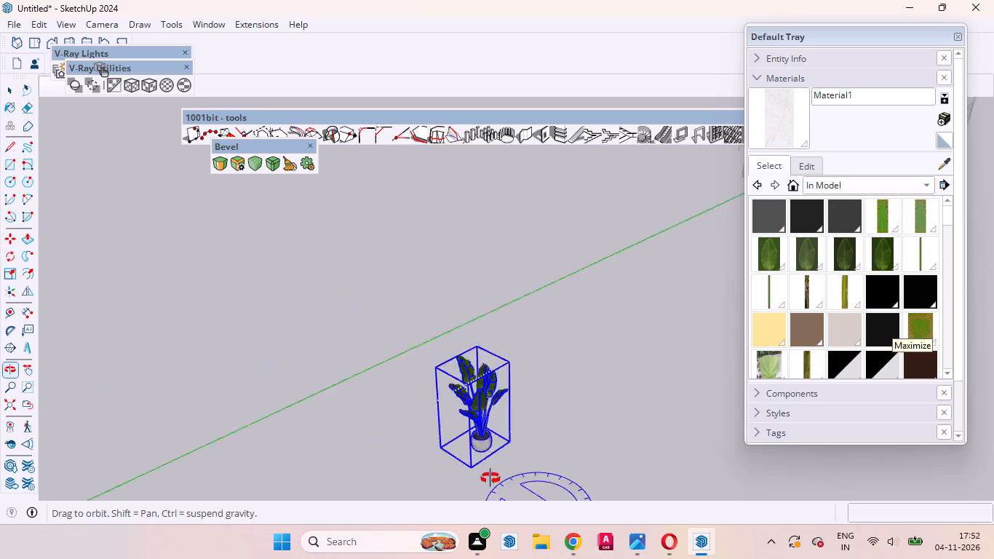
middle_drag(490, 478, 518, 489)
scroll(490, 413, down, 9)
scroll(567, 467, up, 5)
middle_drag(576, 461, 494, 434)
click(338, 384)
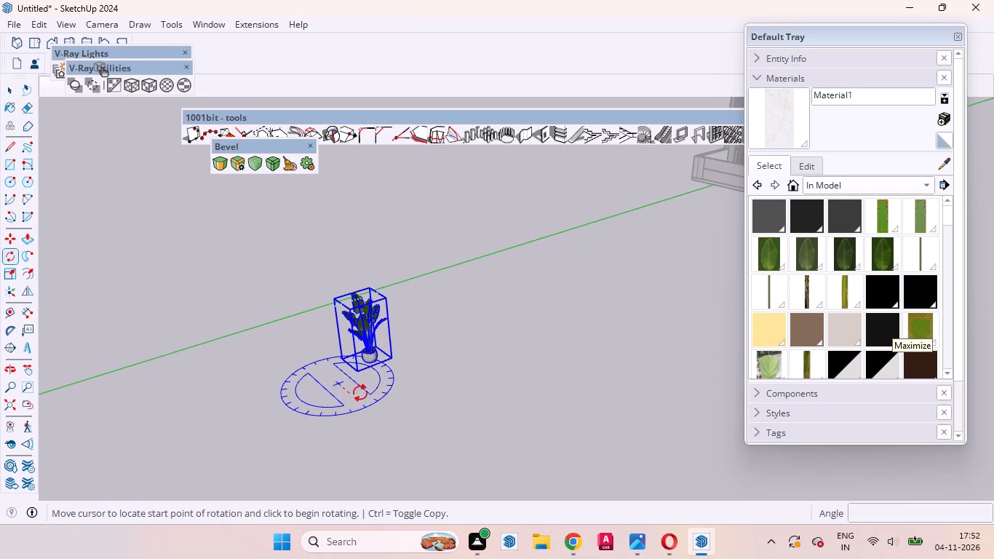
click(388, 394)
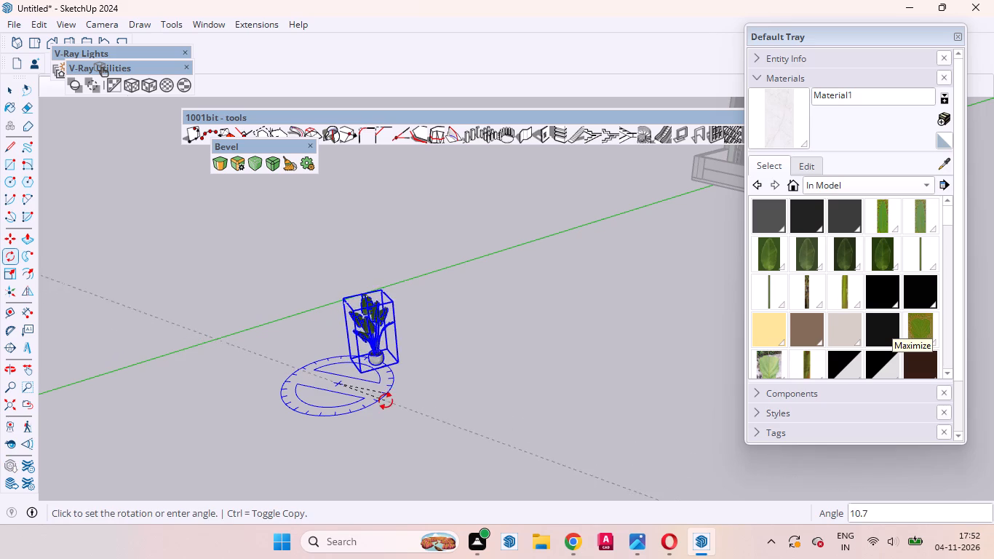
click(359, 401)
middle_drag(504, 377, 562, 400)
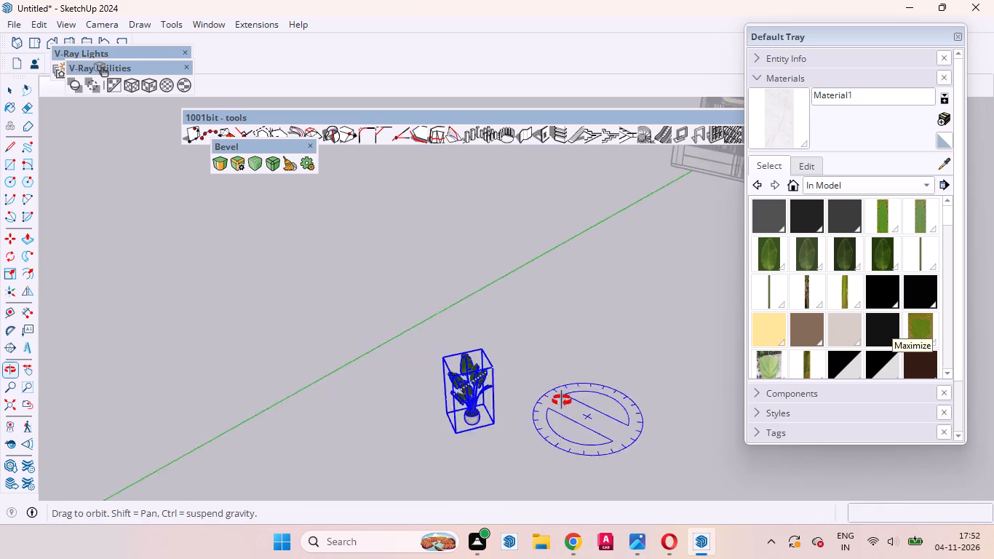
middle_drag(562, 400, 565, 400)
key(space)
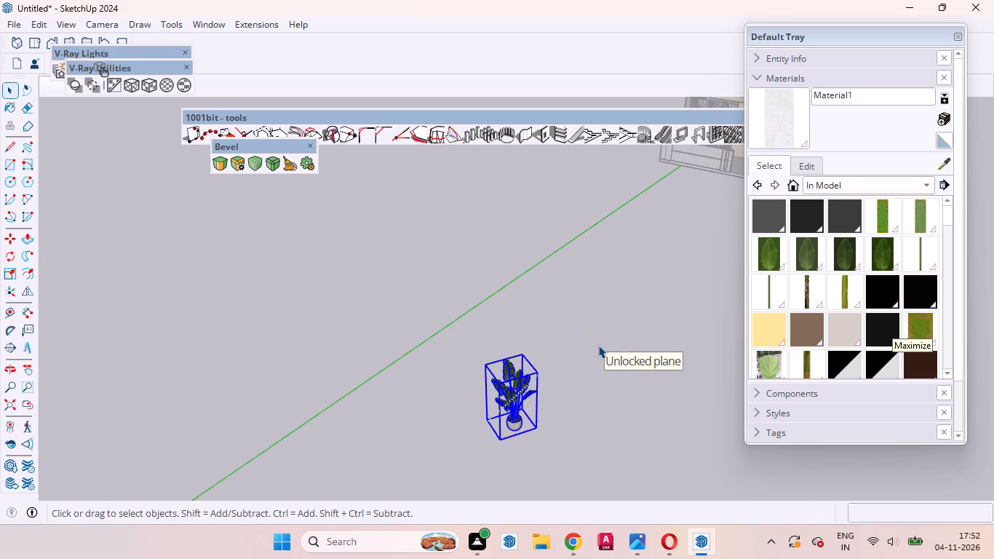
Move the separated potted plant about 56' 2 1/2" along the green axis to a spot just outside the front courtyard.
scroll(498, 460, up, 1)
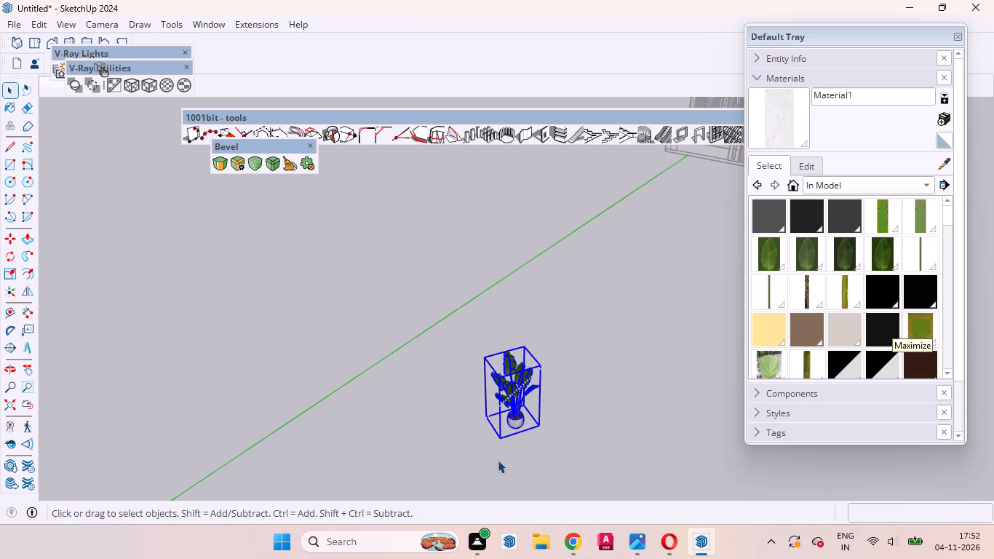
key(m)
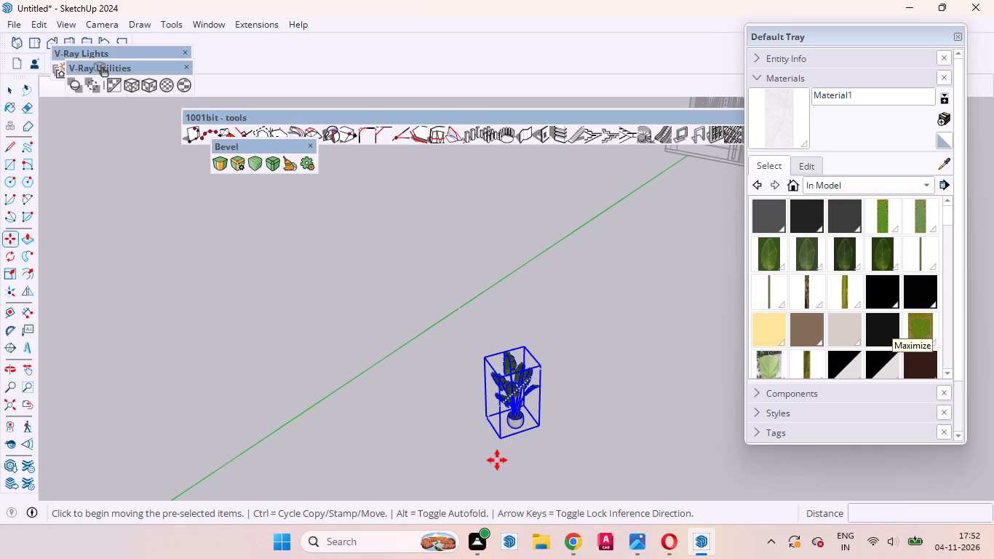
click(499, 440)
scroll(483, 427, down, 7)
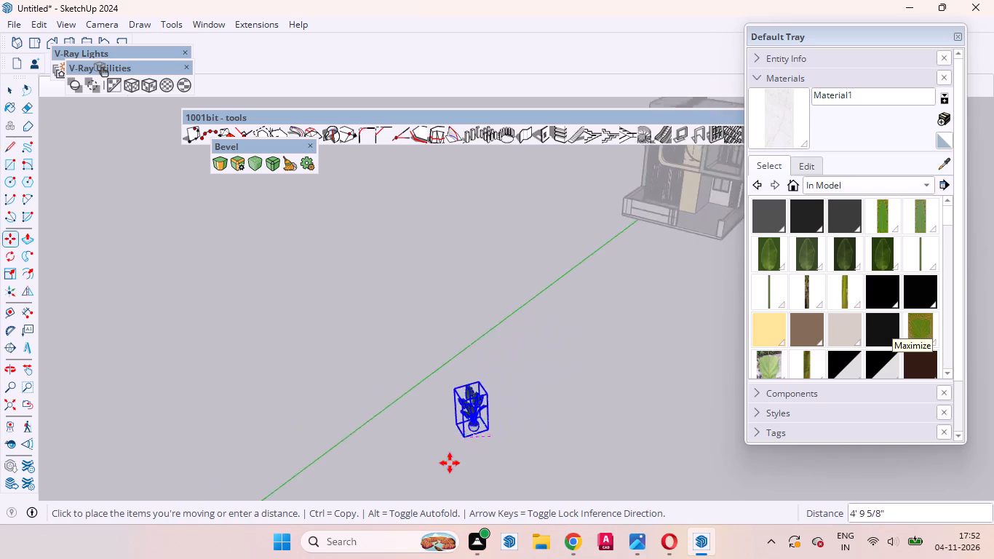
scroll(450, 463, down, 5)
scroll(450, 463, up, 1)
scroll(450, 463, down, 3)
scroll(645, 278, up, 3)
scroll(635, 241, down, 1)
scroll(633, 236, up, 17)
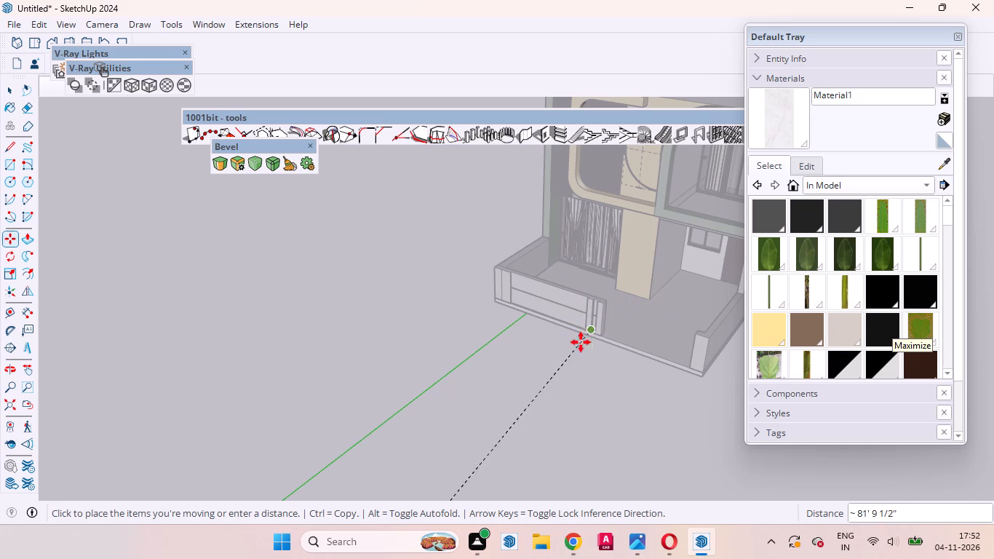
middle_drag(591, 354, 872, 360)
scroll(594, 369, down, 10)
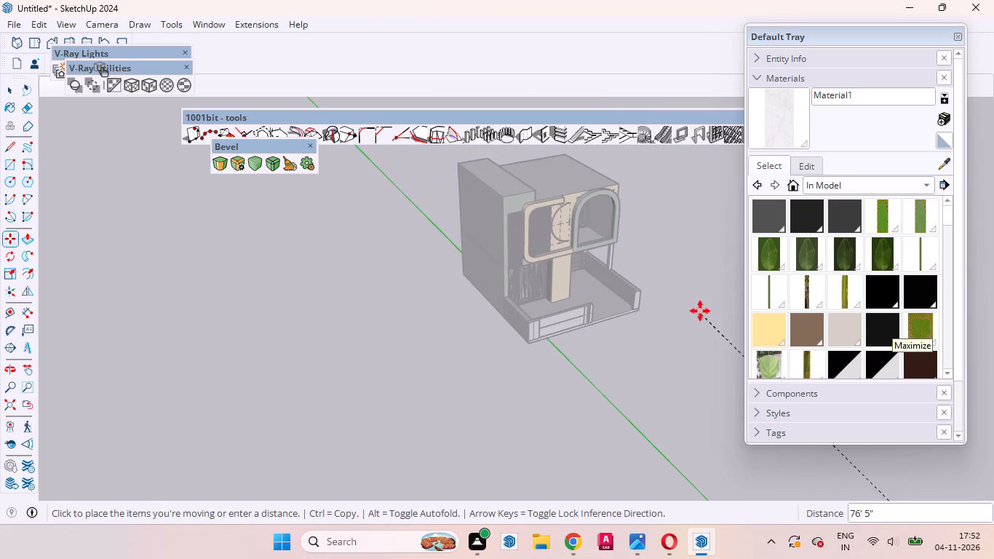
middle_drag(691, 316, 320, 393)
scroll(496, 325, up, 5)
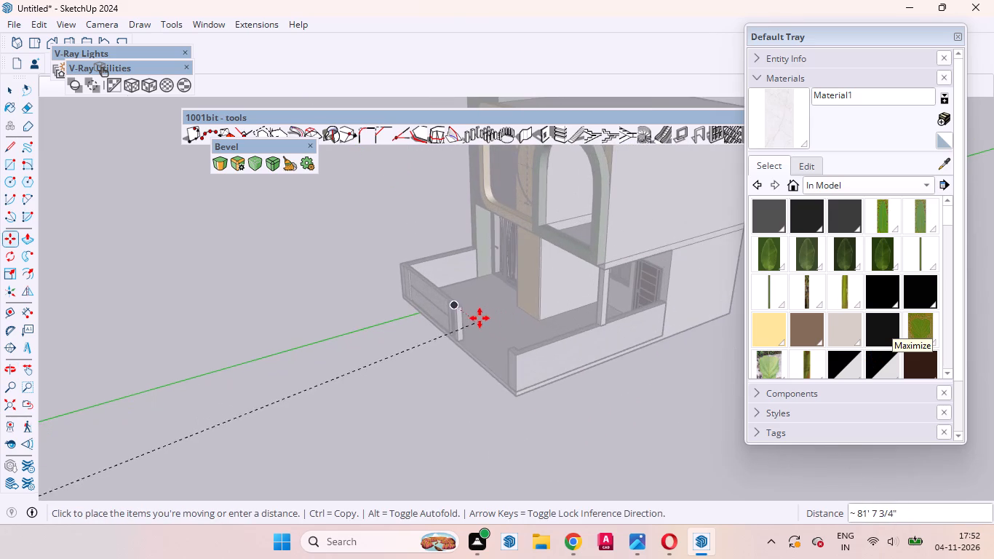
scroll(480, 318, up, 5)
middle_drag(447, 249, 547, 330)
scroll(522, 314, up, 5)
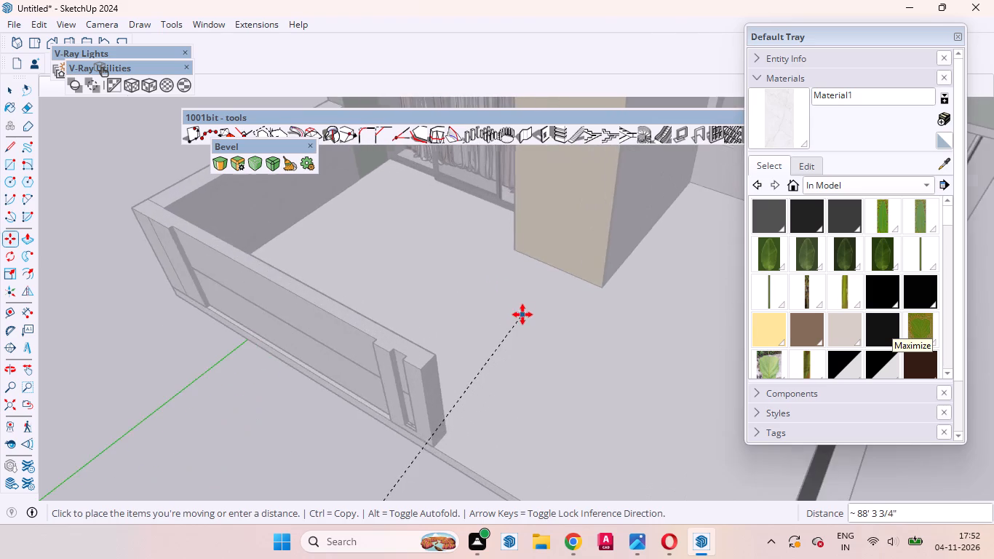
middle_drag(514, 321, 484, 312)
scroll(504, 293, down, 11)
scroll(536, 314, up, 1)
scroll(537, 314, down, 12)
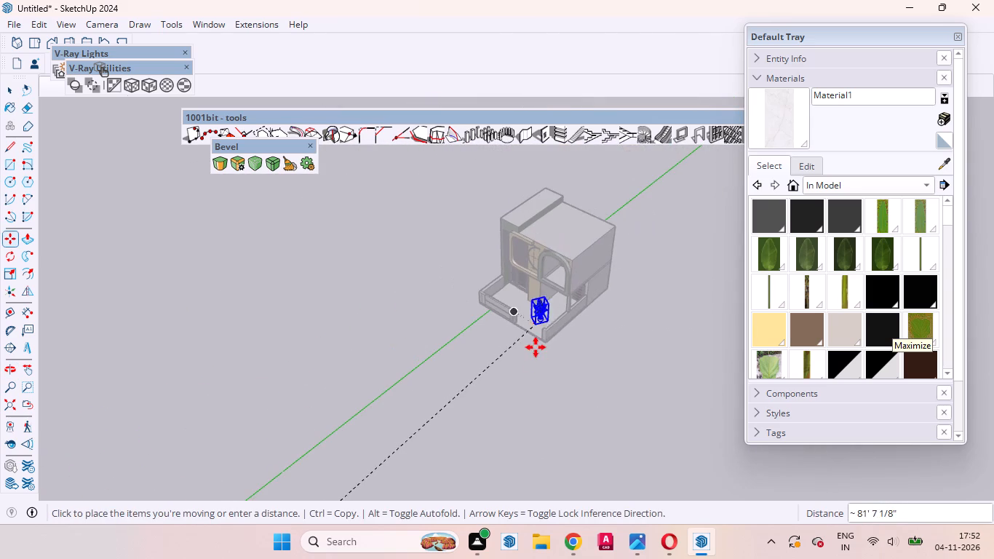
middle_drag(538, 370, 541, 360)
scroll(520, 299, up, 10)
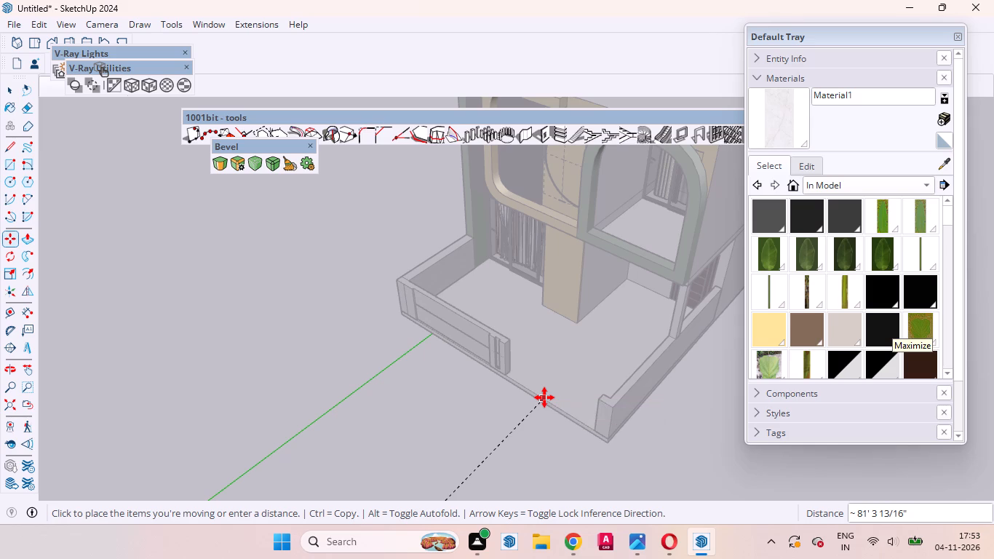
scroll(553, 415, down, 2)
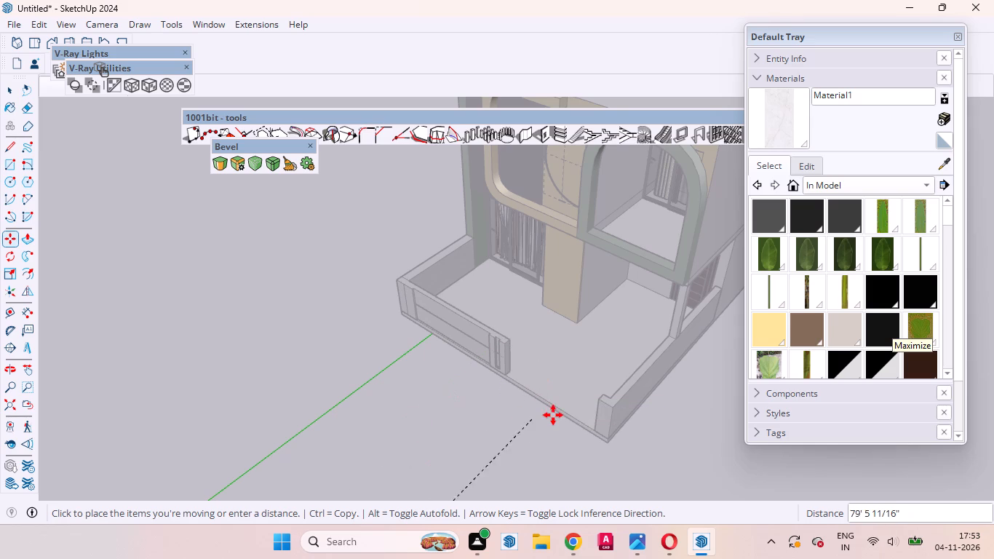
scroll(553, 415, down, 18)
scroll(554, 309, down, 5)
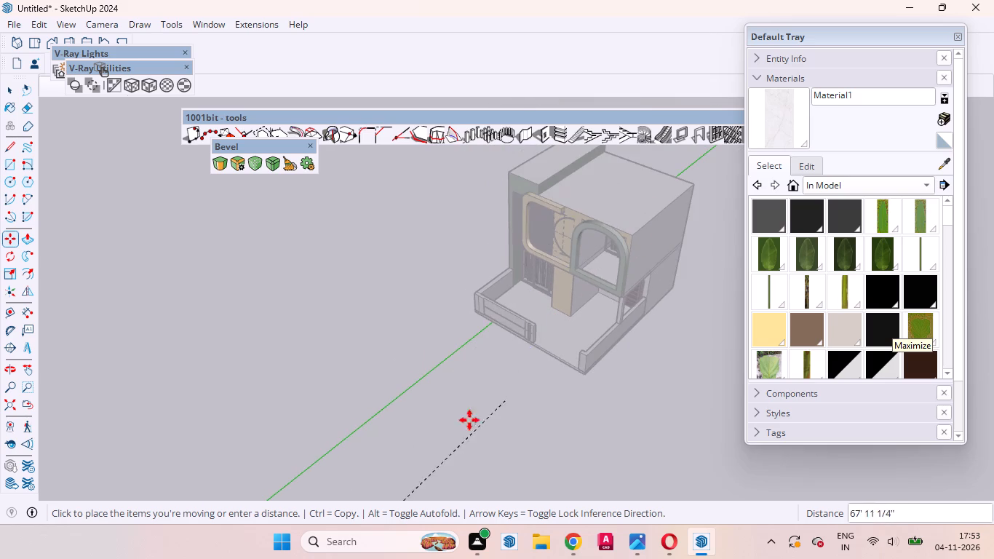
scroll(454, 427, down, 9)
scroll(557, 359, up, 1)
scroll(557, 359, down, 9)
scroll(551, 354, up, 5)
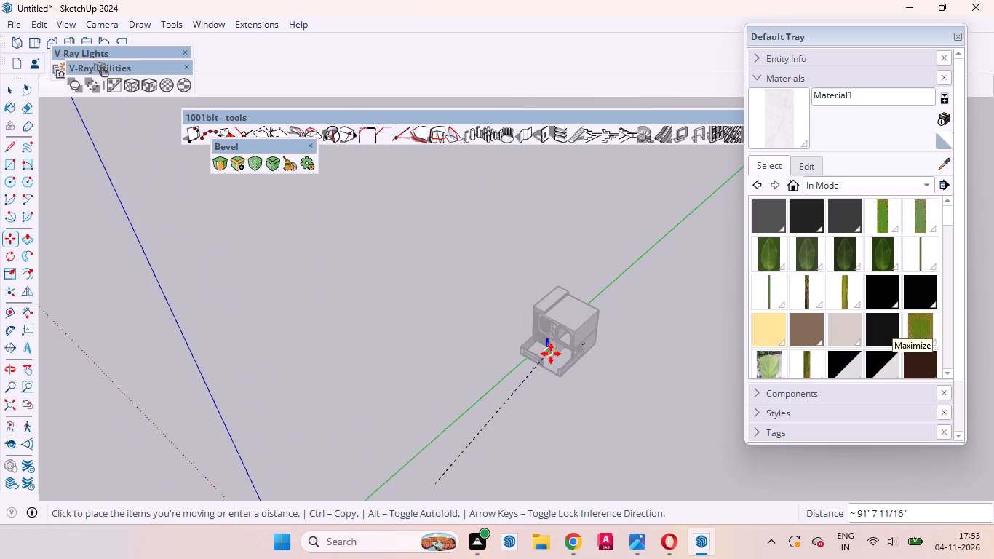
scroll(551, 354, up, 10)
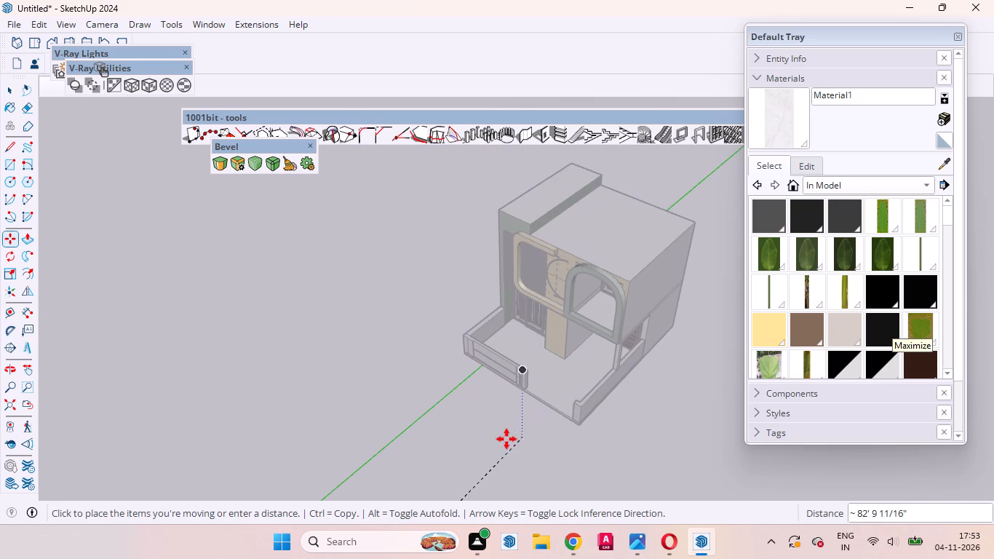
scroll(536, 365, down, 18)
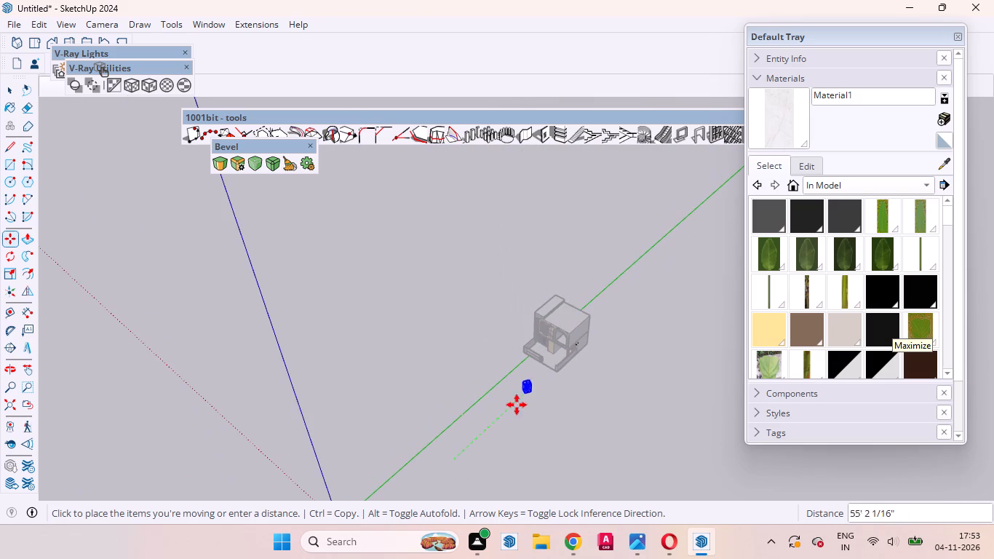
click(525, 396)
scroll(553, 374, up, 10)
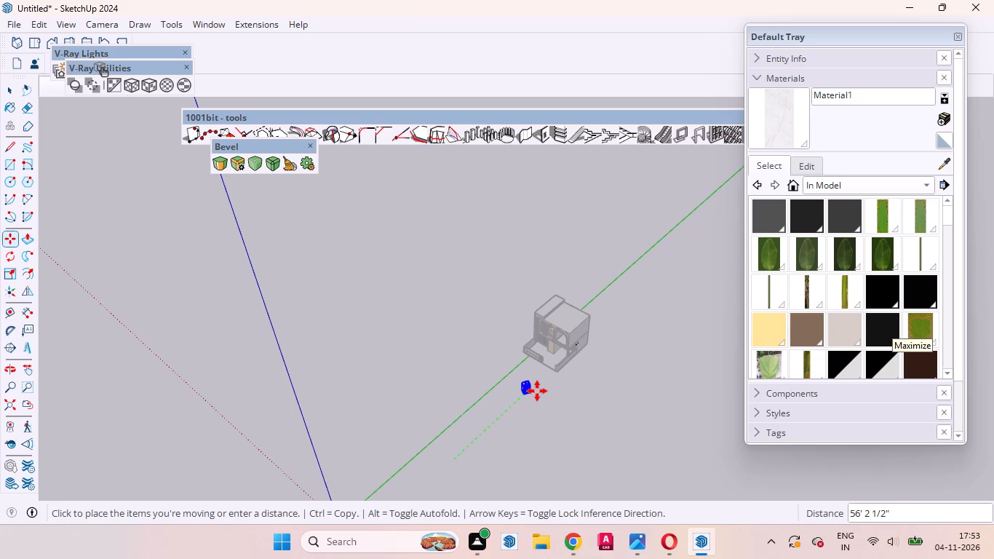
scroll(530, 420, up, 4)
scroll(536, 398, up, 19)
scroll(538, 385, up, 4)
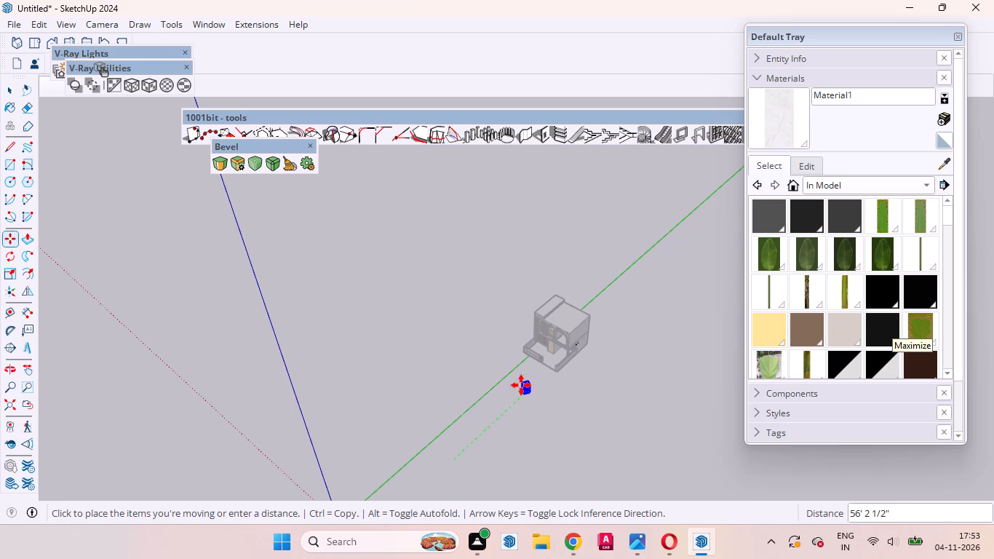
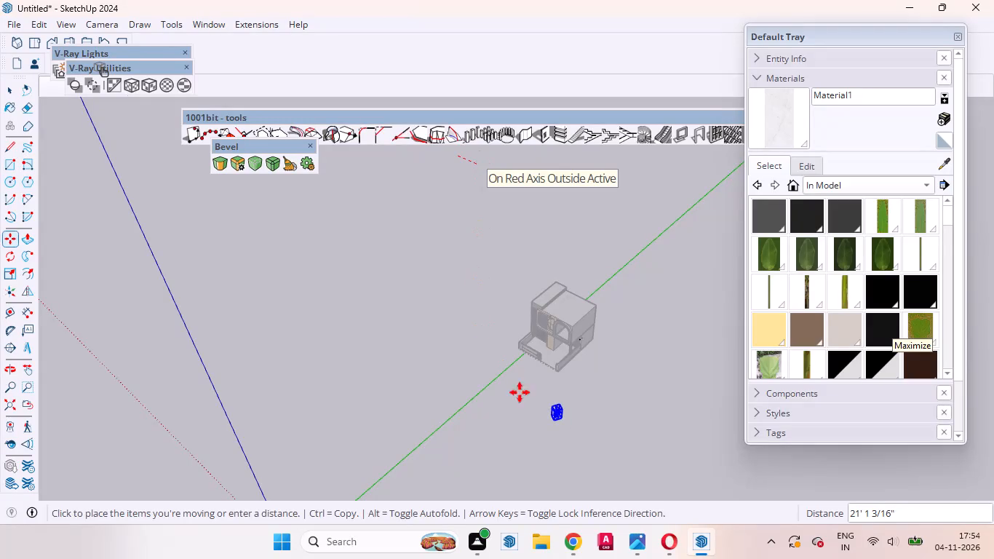
Rotate the selected potted plant in front of the house about 20 degrees in the ground plane.
scroll(540, 427, up, 10)
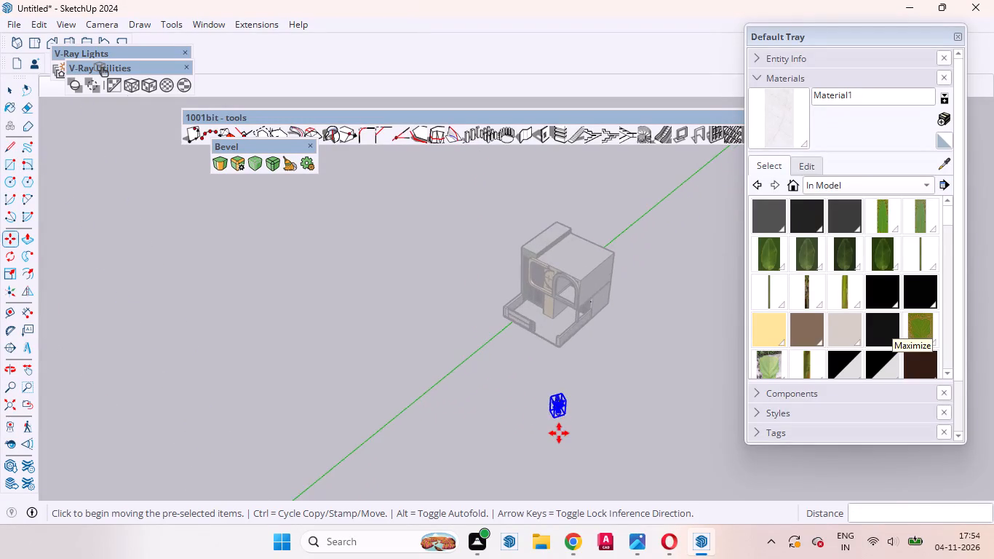
scroll(559, 433, up, 2)
scroll(560, 435, down, 1)
scroll(560, 435, up, 10)
scroll(565, 408, down, 1)
scroll(563, 413, up, 10)
middle_drag(565, 415, 595, 416)
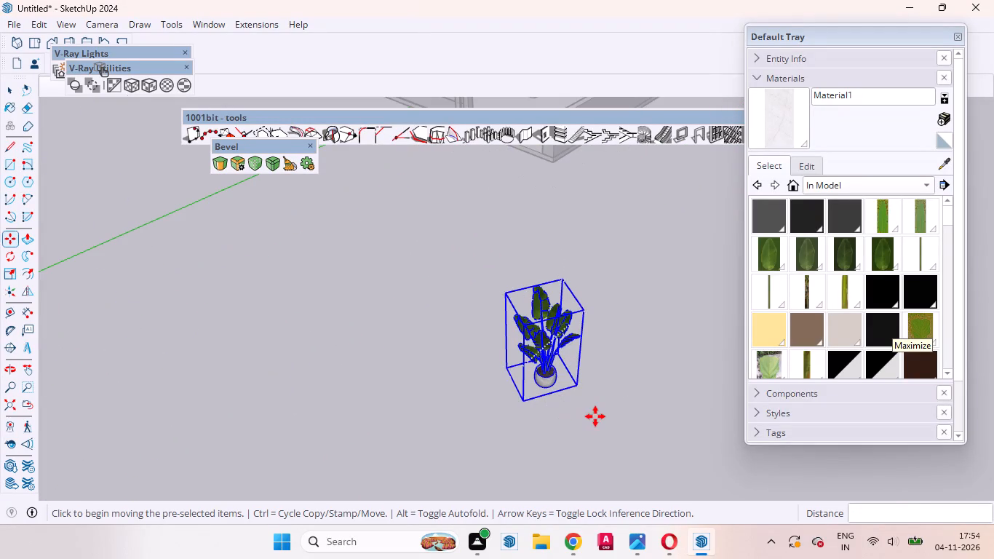
middle_drag(595, 416, 678, 397)
scroll(431, 344, down, 4)
middle_drag(461, 402, 522, 424)
scroll(424, 349, down, 3)
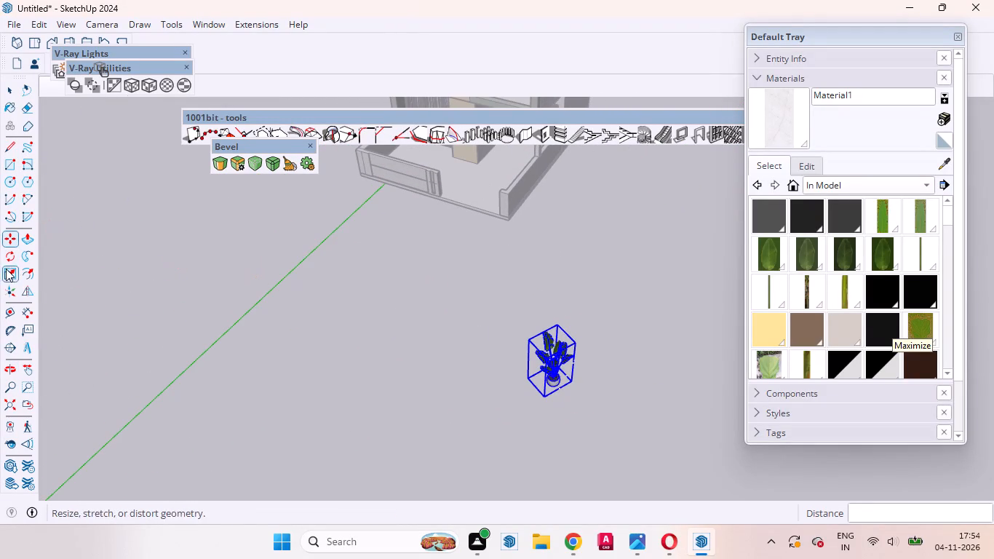
click(10, 253)
scroll(329, 367, down, 5)
scroll(483, 444, up, 3)
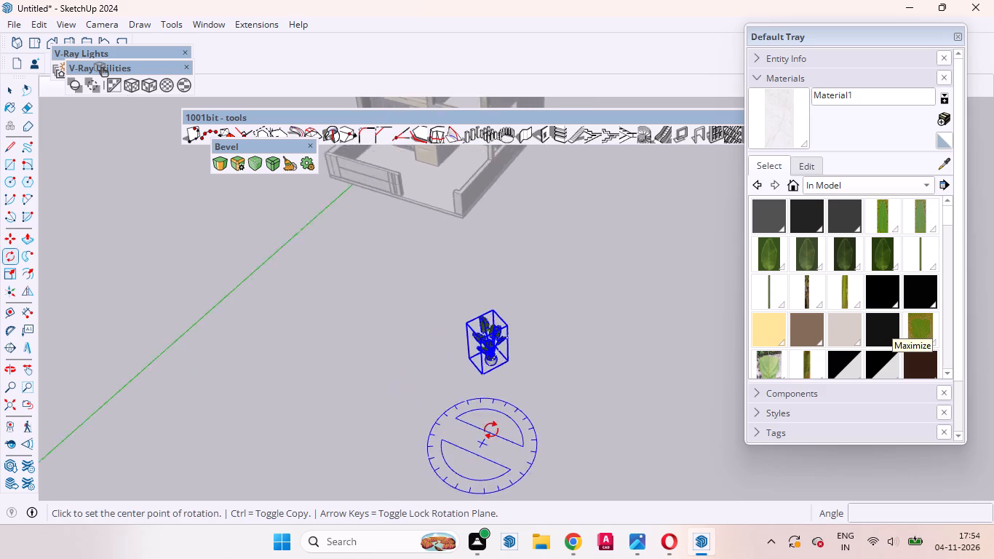
scroll(491, 430, up, 13)
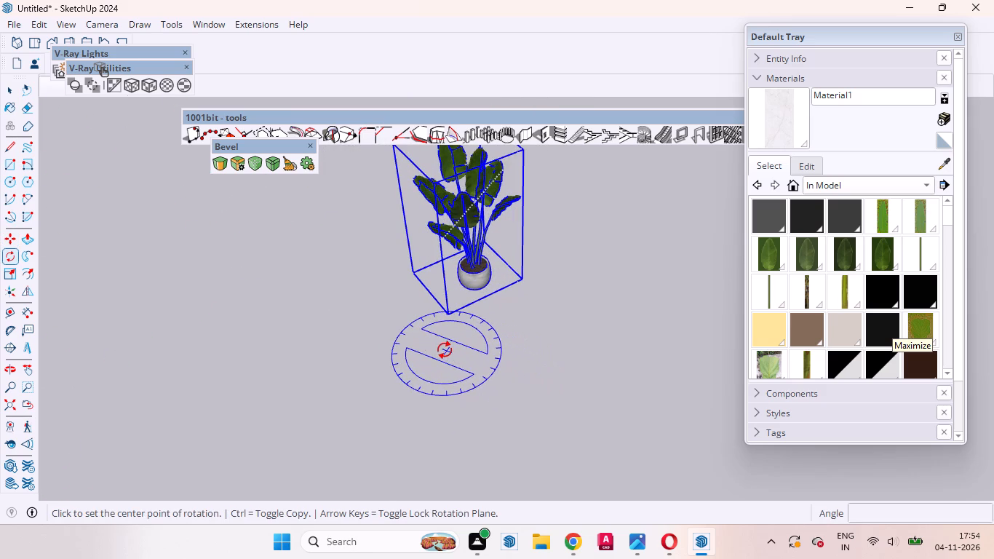
click(445, 350)
click(517, 341)
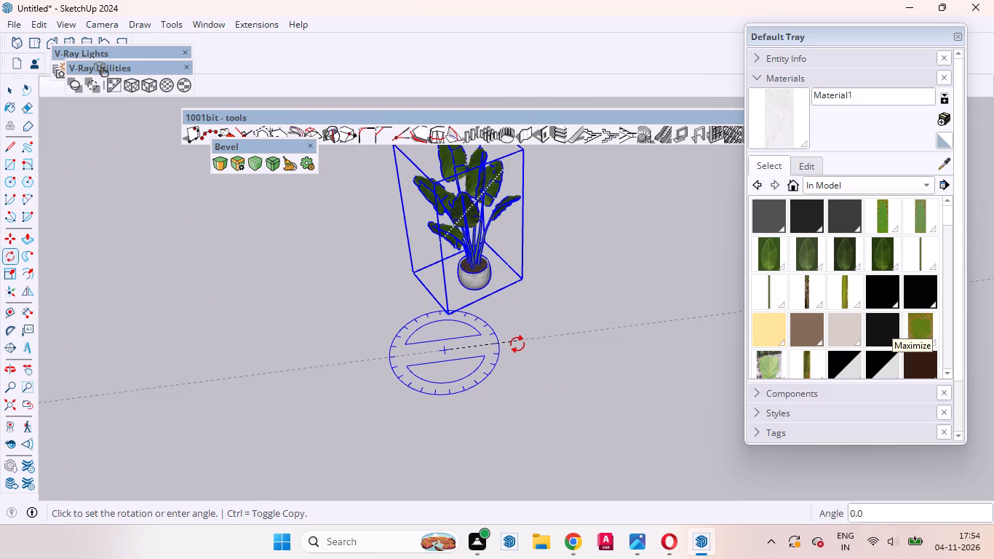
click(515, 360)
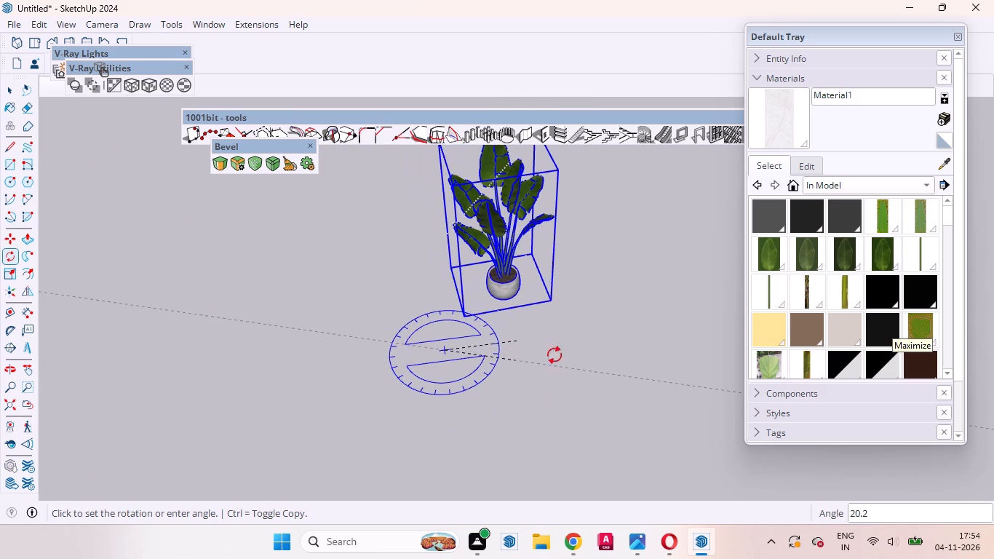
key(space)
Move the potted plant about 50' into the porch corner behind the panelled front boundary wall, and leave the group.
text(m)
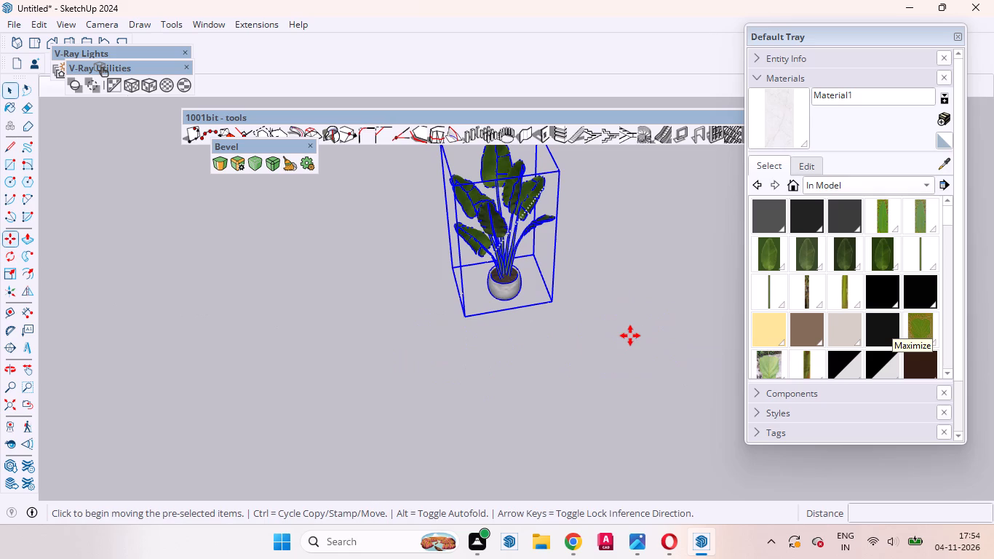
click(465, 316)
scroll(526, 270, down, 20)
scroll(526, 270, down, 2)
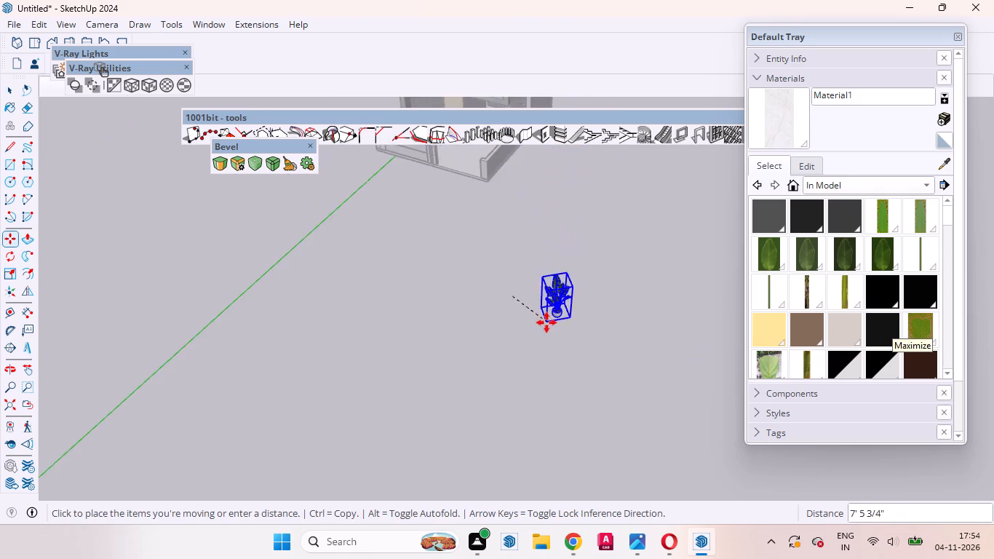
scroll(546, 322, down, 7)
scroll(497, 228, up, 12)
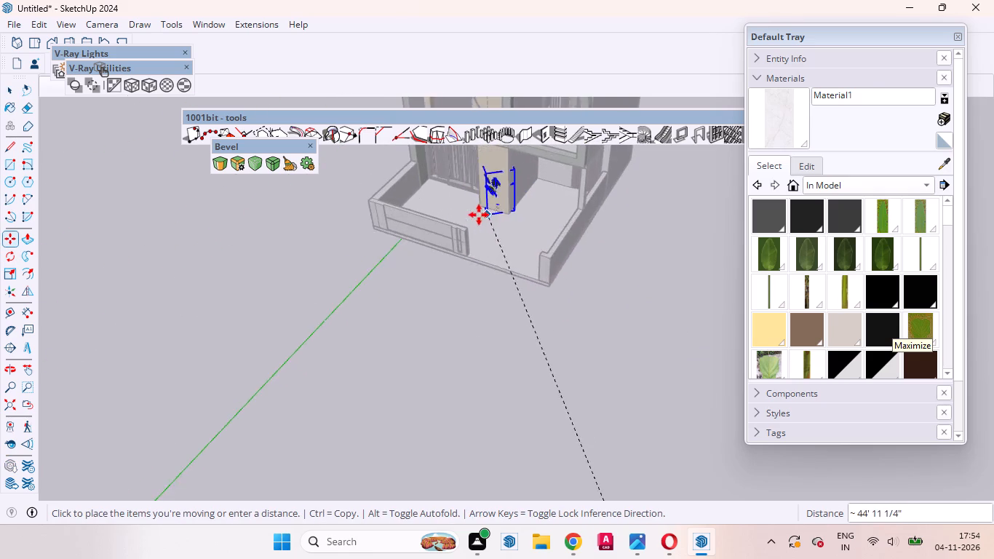
scroll(479, 215, up, 2)
middle_drag(433, 207, 647, 237)
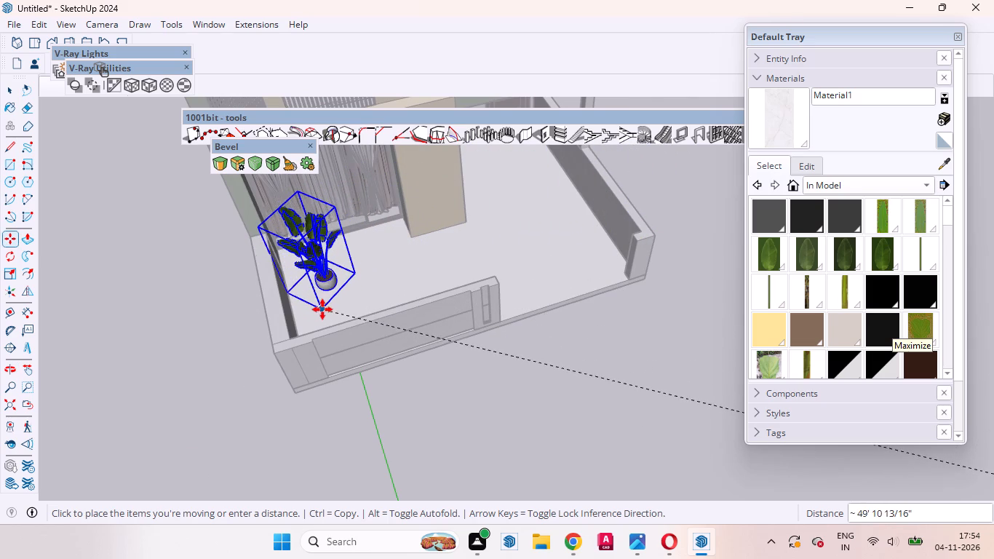
click(319, 309)
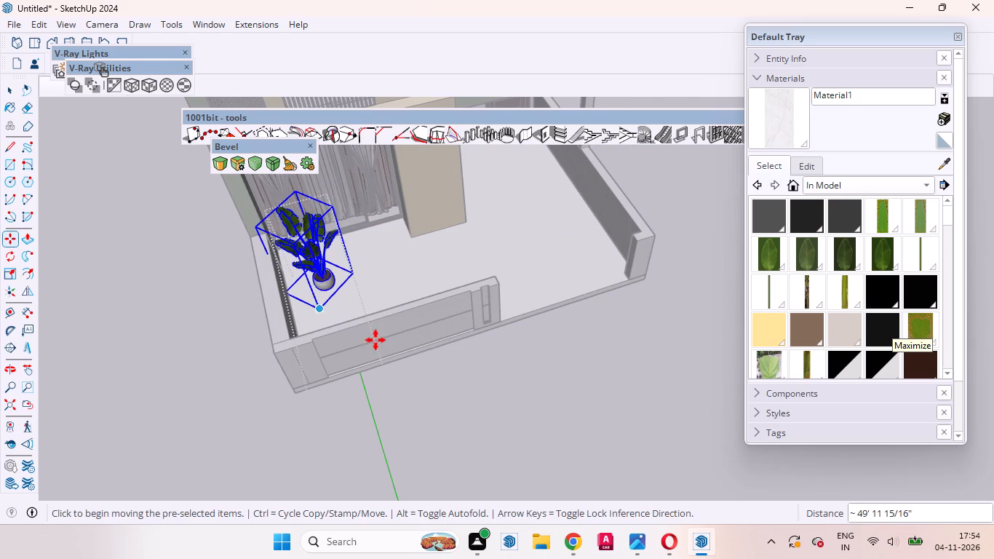
key(space)
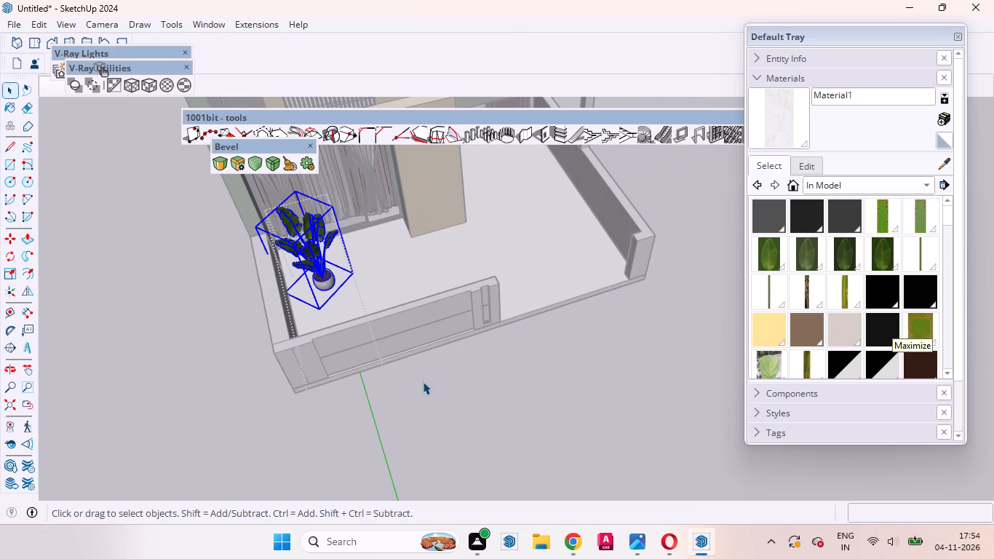
double_click(418, 389)
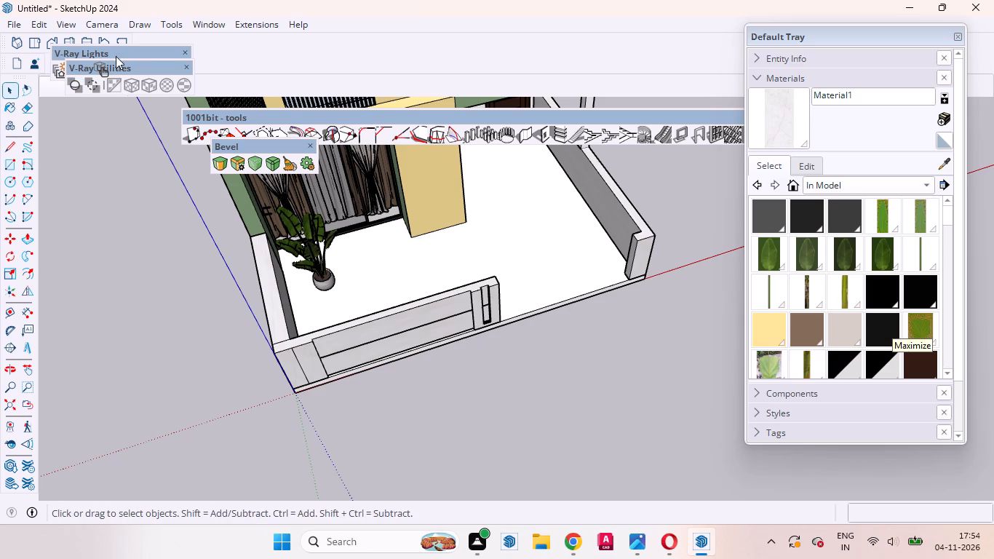
Rearrange the floating V-Ray Utilities and V-Ray Lights toolbars to uncover the scene tab, and show Scene 1.
drag(144, 66, 249, 66)
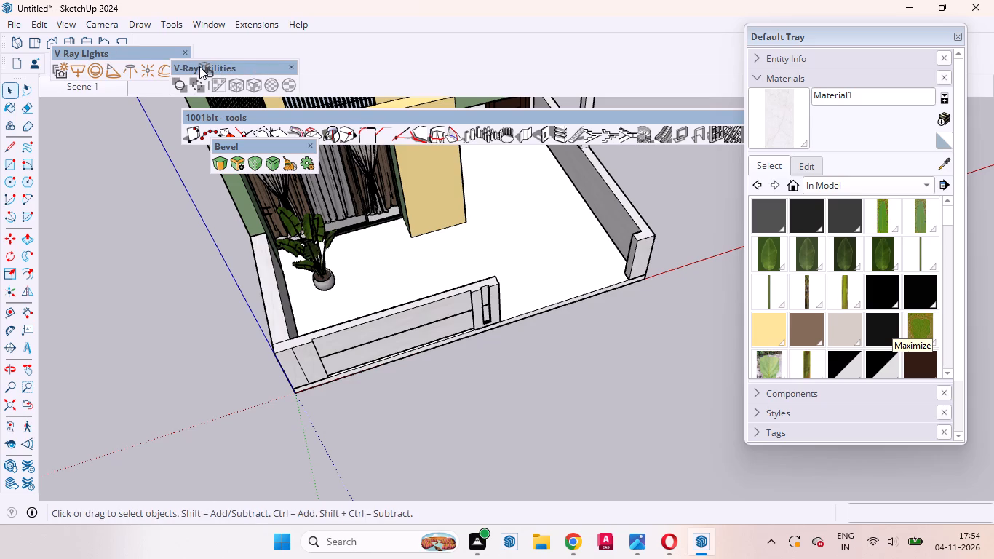
drag(149, 53, 325, 52)
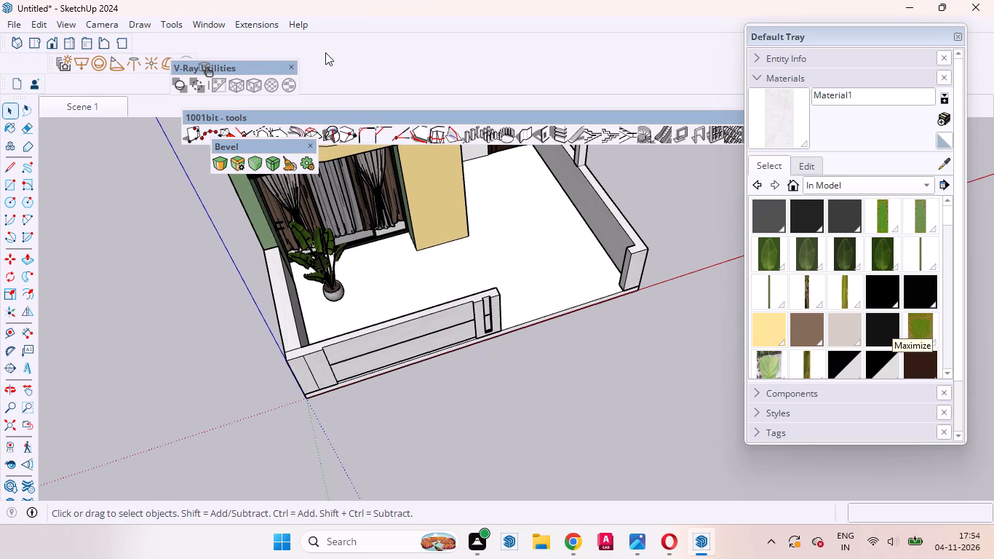
drag(325, 52, 326, 52)
click(109, 110)
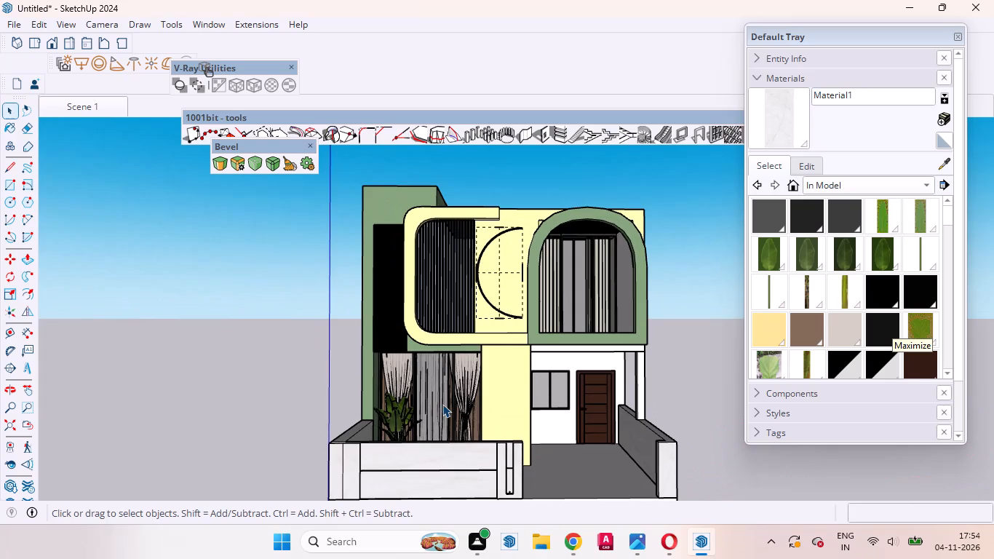
Inside its group, move the porch plant about 3' 10 1/2" along the green axis toward the front boundary wall.
middle_drag(440, 414, 321, 533)
scroll(427, 376, up, 3)
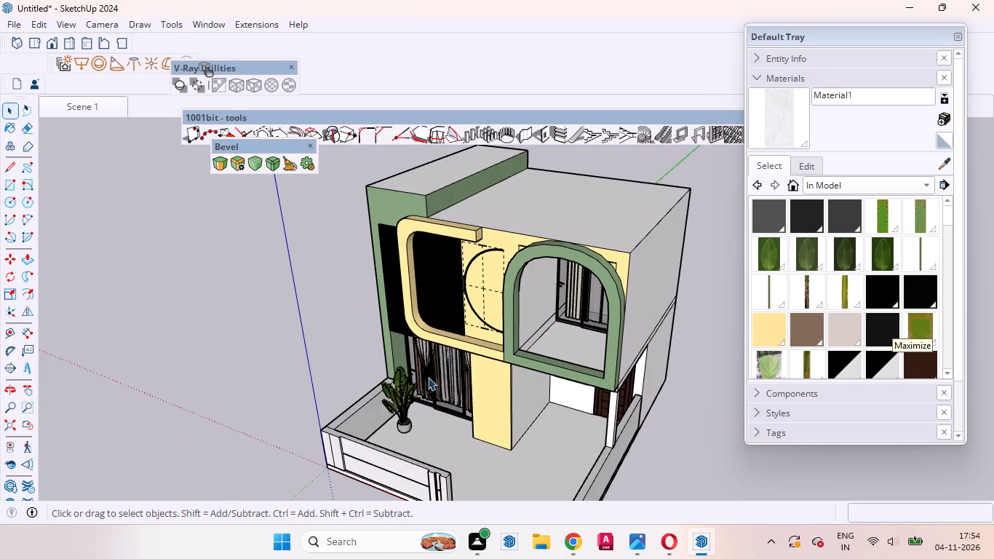
scroll(428, 377, up, 15)
middle_drag(386, 446, 273, 423)
scroll(357, 386, up, 1)
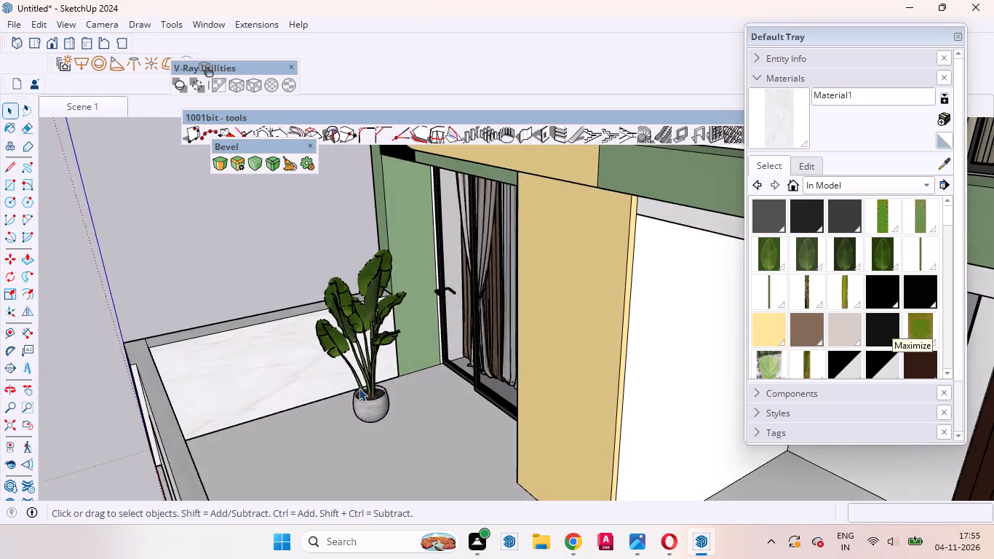
scroll(359, 388, up, 3)
click(369, 402)
scroll(366, 308, down, 4)
scroll(365, 303, up, 1)
scroll(365, 301, down, 5)
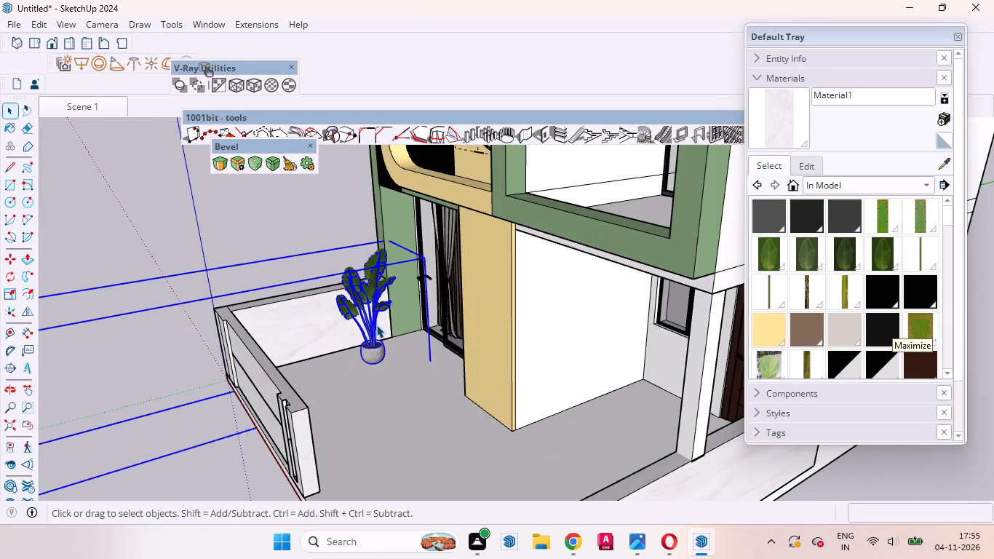
double_click(375, 331)
click(366, 293)
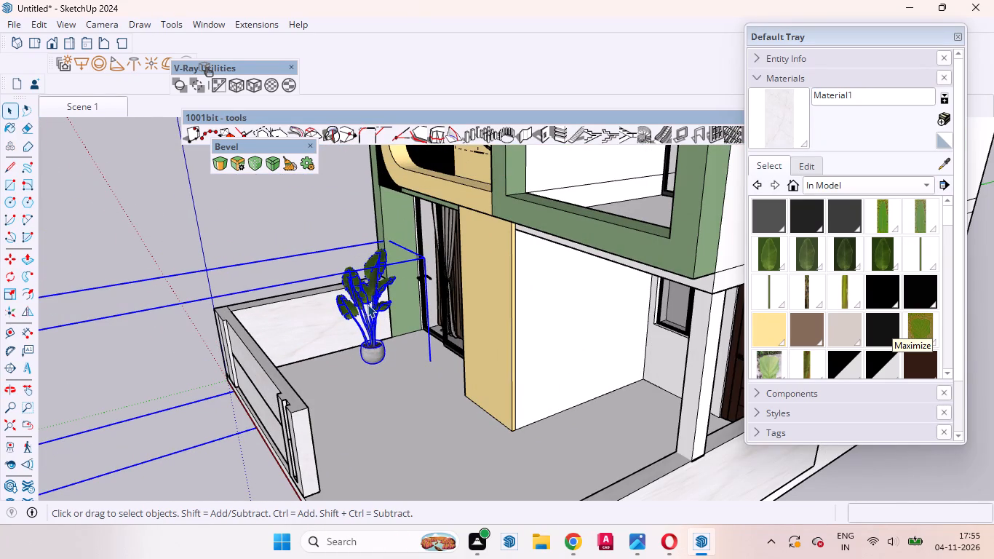
triple_click(375, 295)
double_click(370, 293)
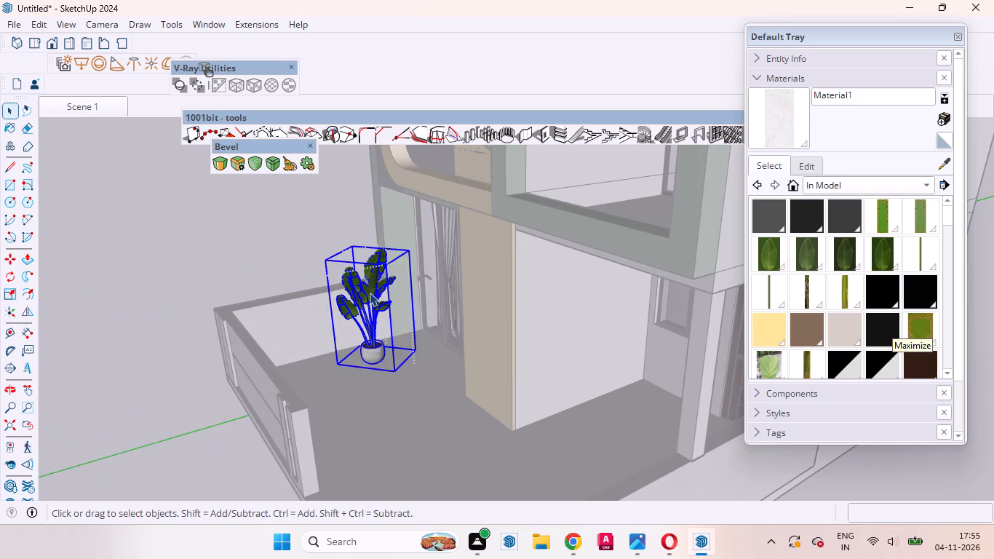
click(278, 226)
click(373, 290)
middle_drag(366, 350, 641, 482)
scroll(391, 377, down, 8)
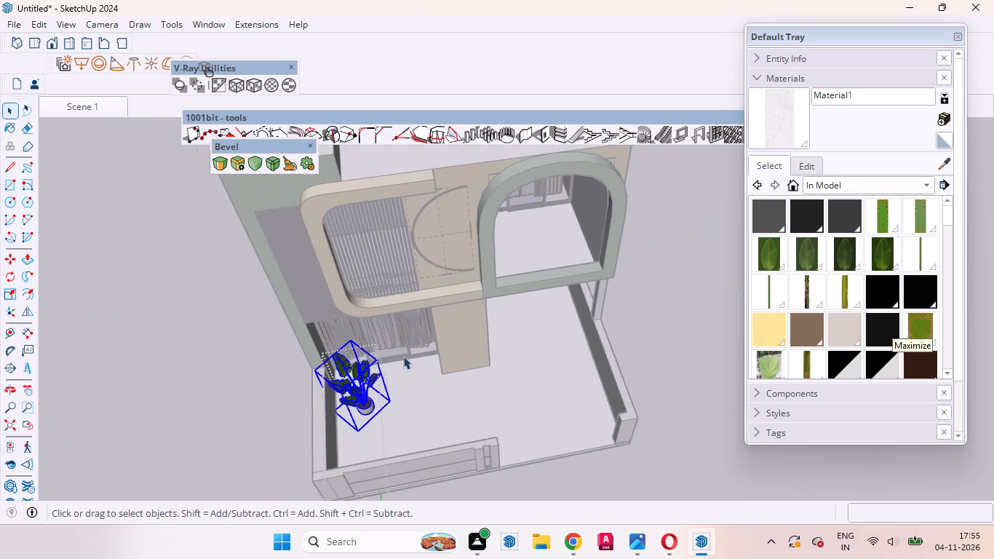
middle_drag(408, 389, 317, 456)
scroll(426, 384, up, 4)
middle_drag(413, 378, 309, 339)
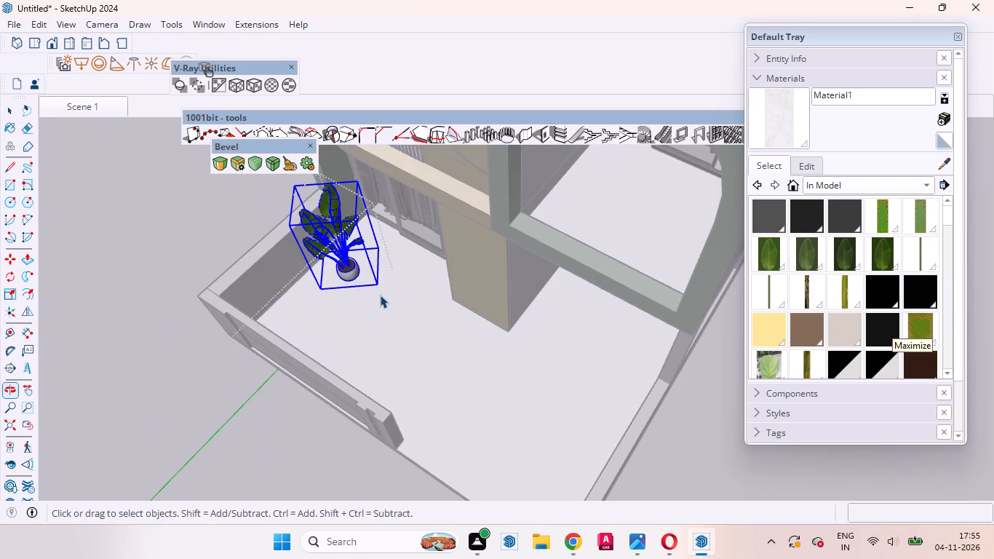
key(m)
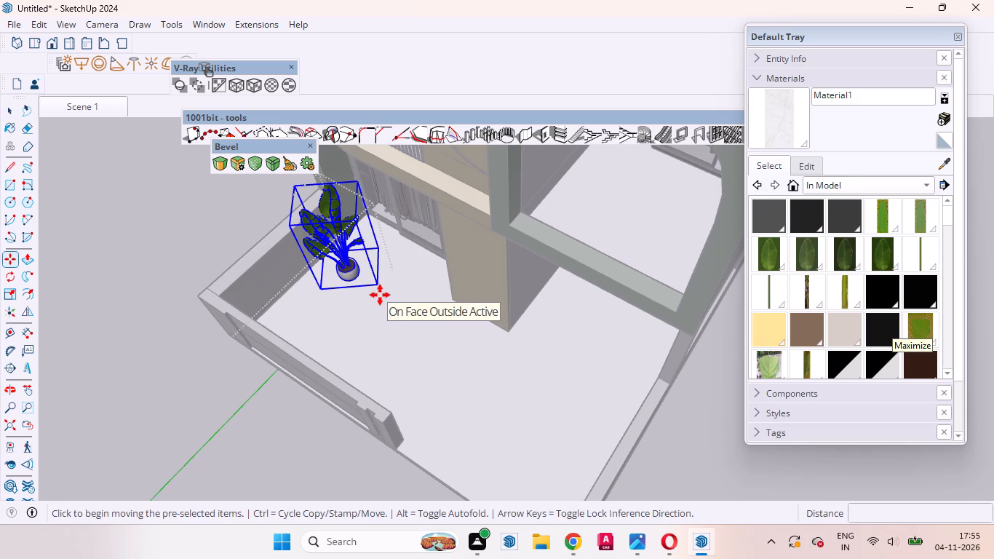
click(401, 295)
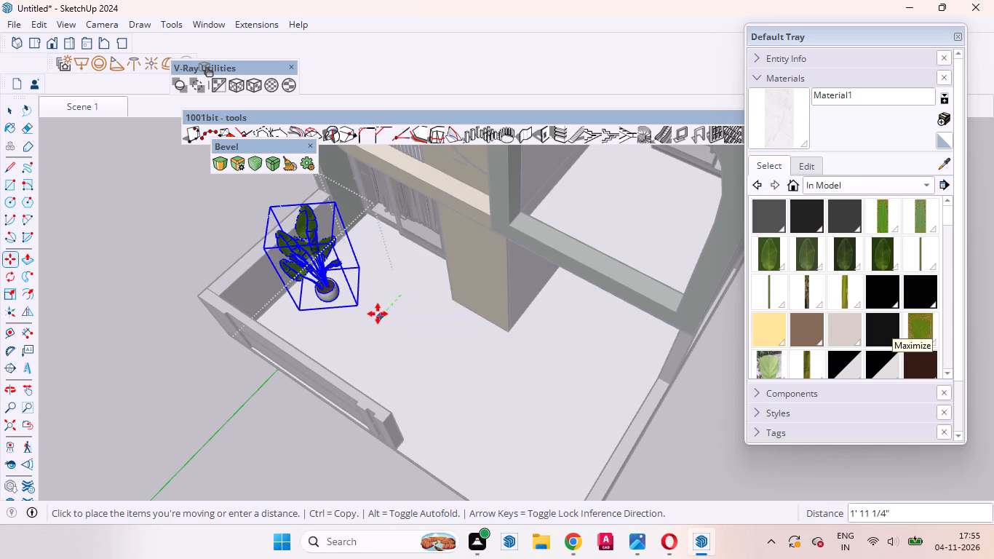
click(354, 331)
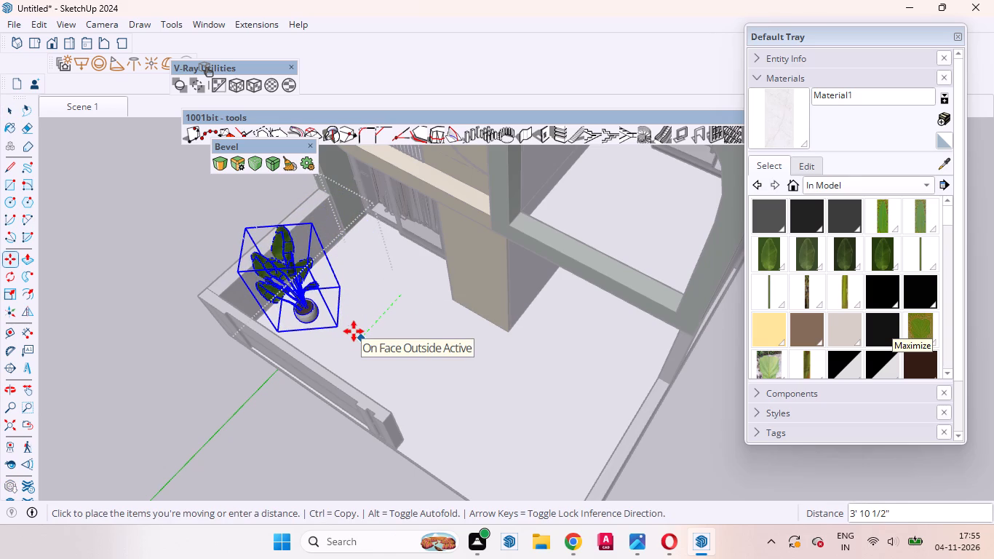
Return to Scene 1, leave the group, and examine the plant's placement against the house front and the surrounding model.
middle_drag(245, 402, 464, 210)
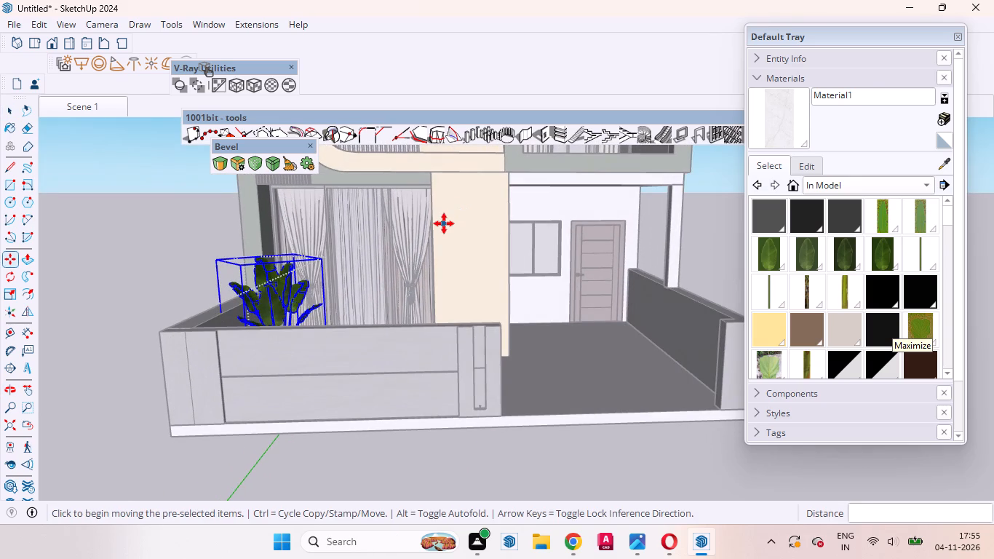
click(101, 106)
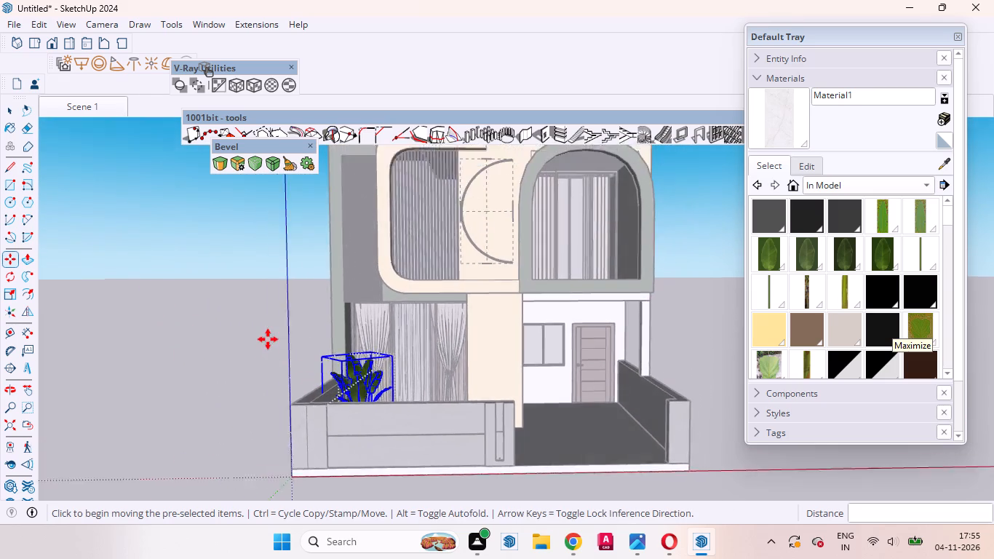
click(9, 113)
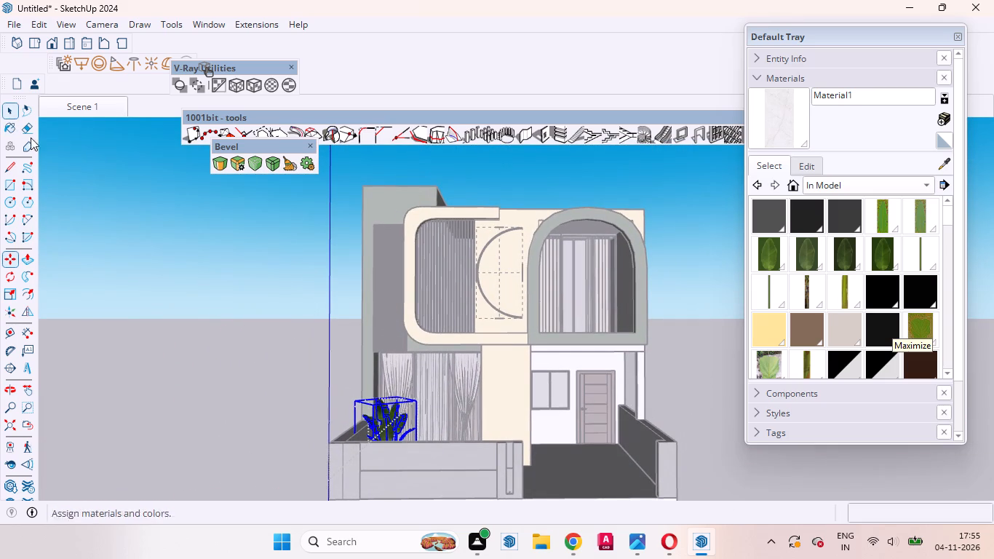
scroll(215, 322, down, 4)
click(241, 328)
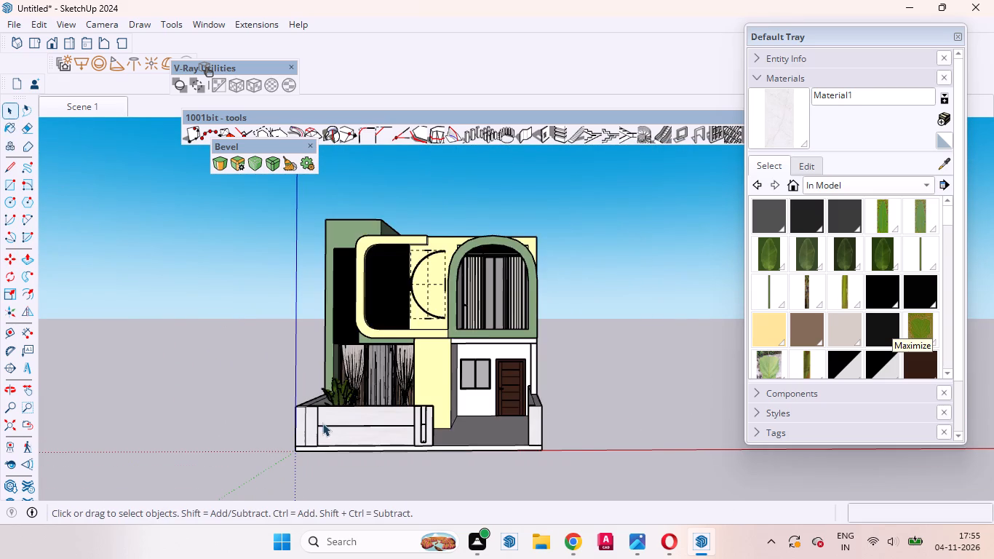
middle_drag(325, 425, 294, 435)
scroll(485, 391, up, 4)
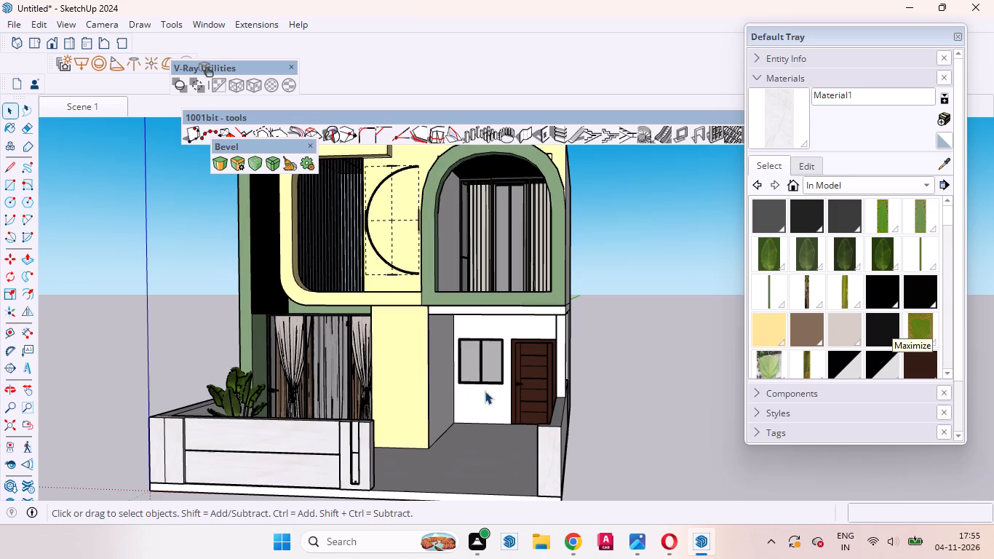
middle_drag(275, 385, 255, 440)
scroll(255, 431, up, 1)
scroll(286, 354, down, 6)
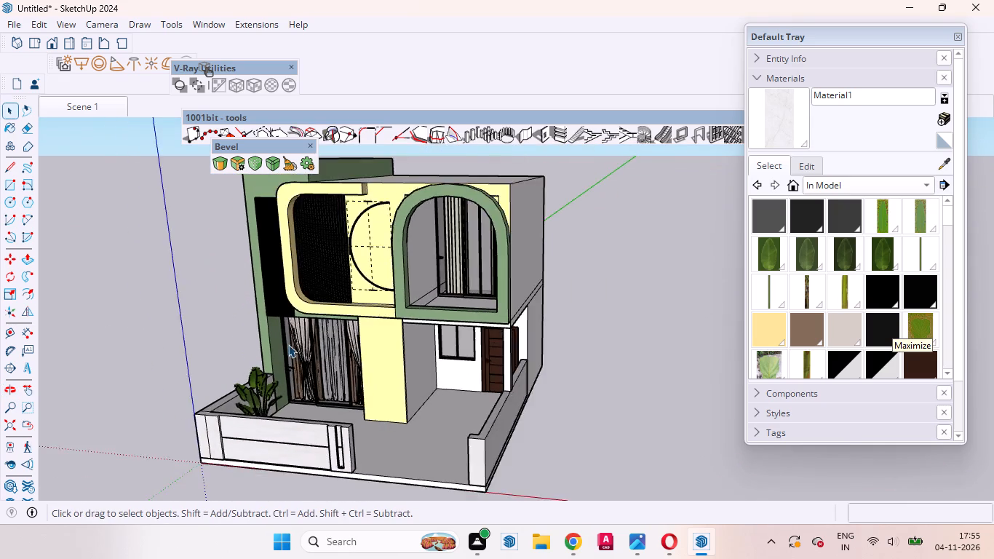
scroll(288, 344, down, 20)
scroll(288, 344, down, 1)
scroll(247, 406, up, 5)
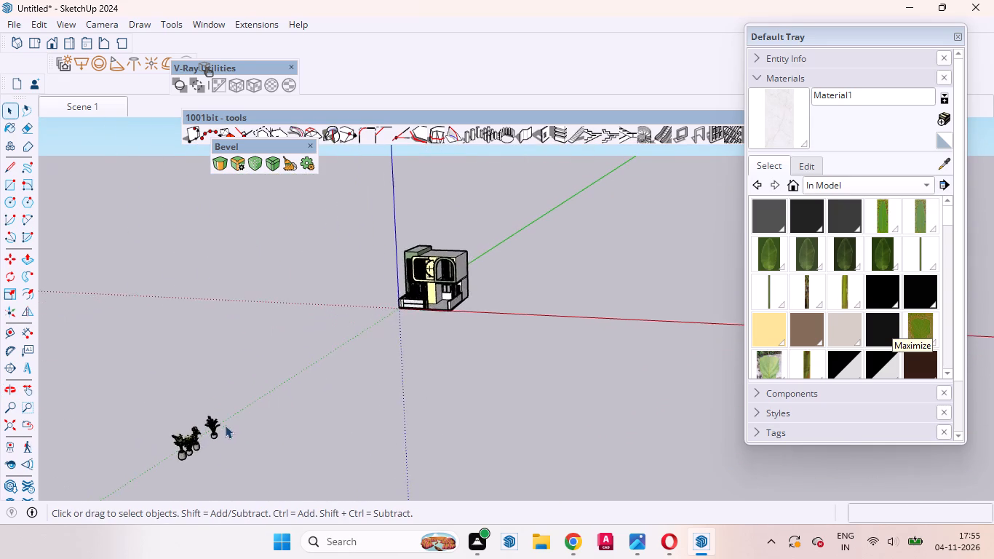
Open the potted-plant group and select the long-leaved plant in the round grey pot with white pebbles.
scroll(225, 425, up, 20)
scroll(225, 425, up, 1)
middle_drag(215, 399, 187, 386)
scroll(187, 381, up, 1)
scroll(324, 337, down, 2)
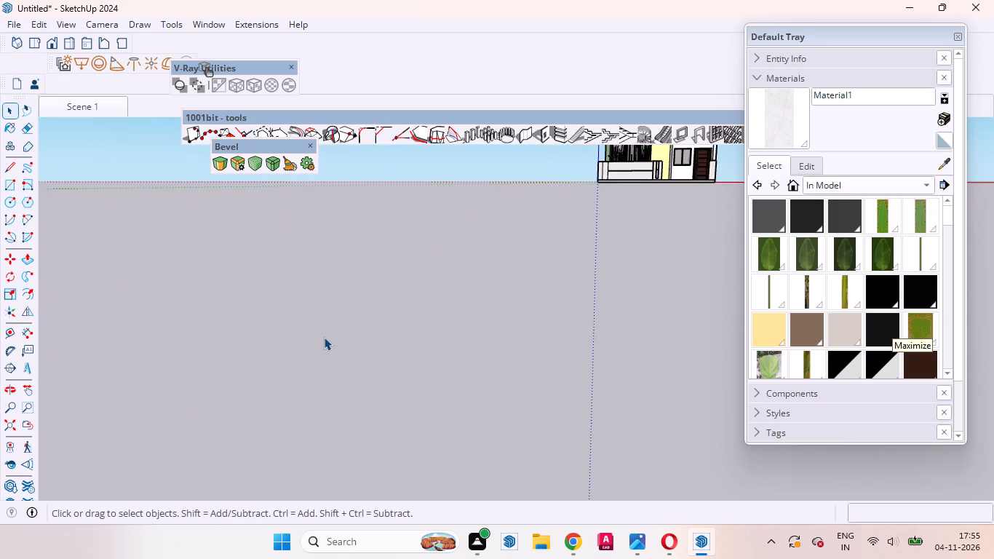
scroll(324, 337, down, 6)
scroll(139, 301, up, 12)
middle_drag(155, 312, 163, 355)
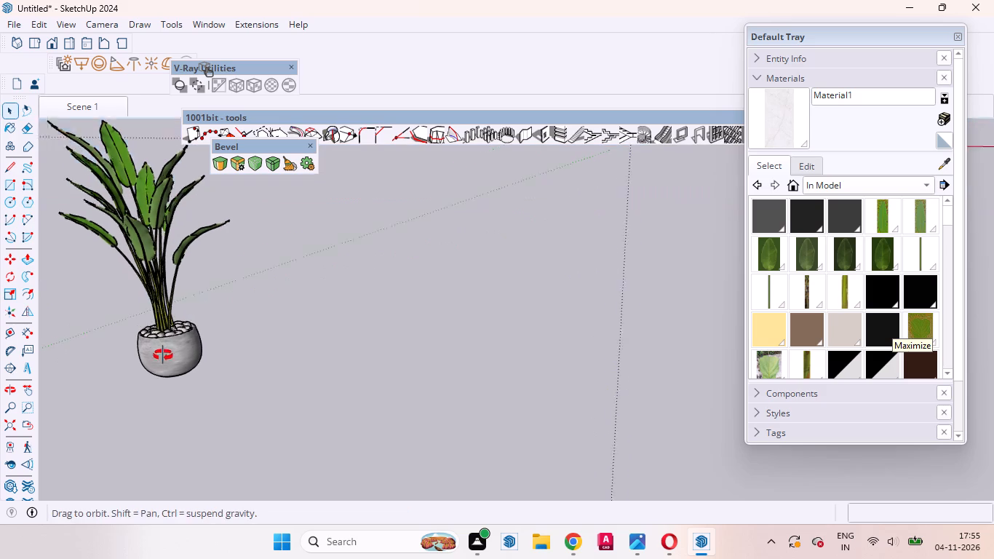
middle_drag(163, 355, 163, 356)
scroll(163, 346, up, 1)
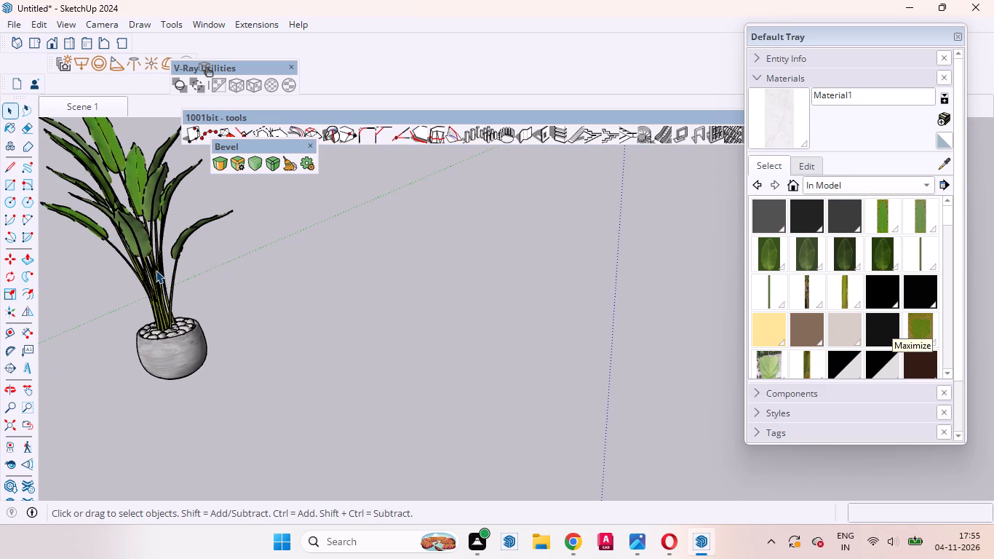
click(156, 270)
scroll(267, 328, down, 5)
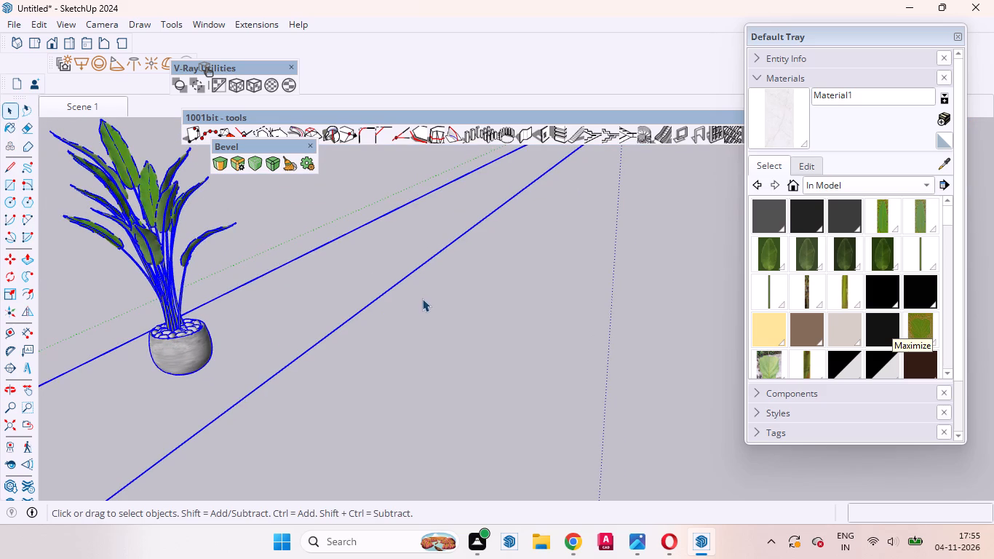
double_click(170, 230)
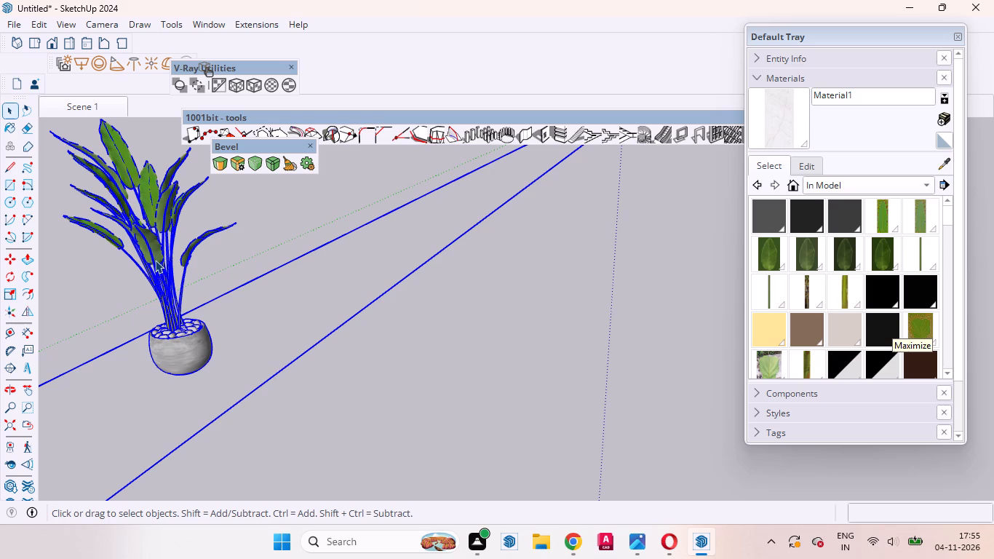
double_click(160, 261)
click(154, 249)
Examine the selected long-leaved plant from several sides against the other three potted plants and the distant house.
scroll(317, 360, down, 8)
scroll(346, 357, up, 1)
scroll(347, 357, down, 2)
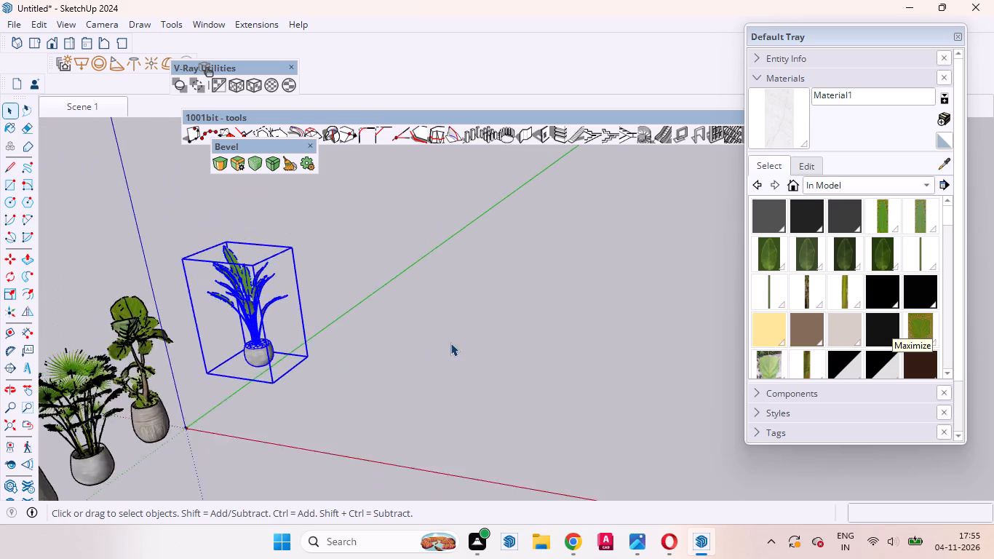
middle_drag(422, 361, 298, 381)
scroll(489, 355, down, 17)
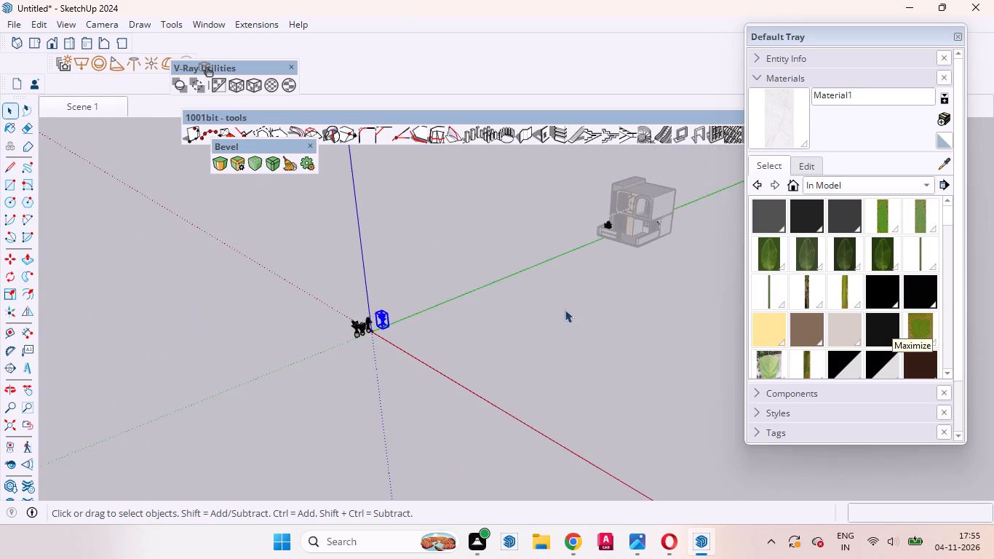
scroll(362, 309, up, 20)
scroll(362, 309, up, 3)
middle_drag(448, 392, 361, 360)
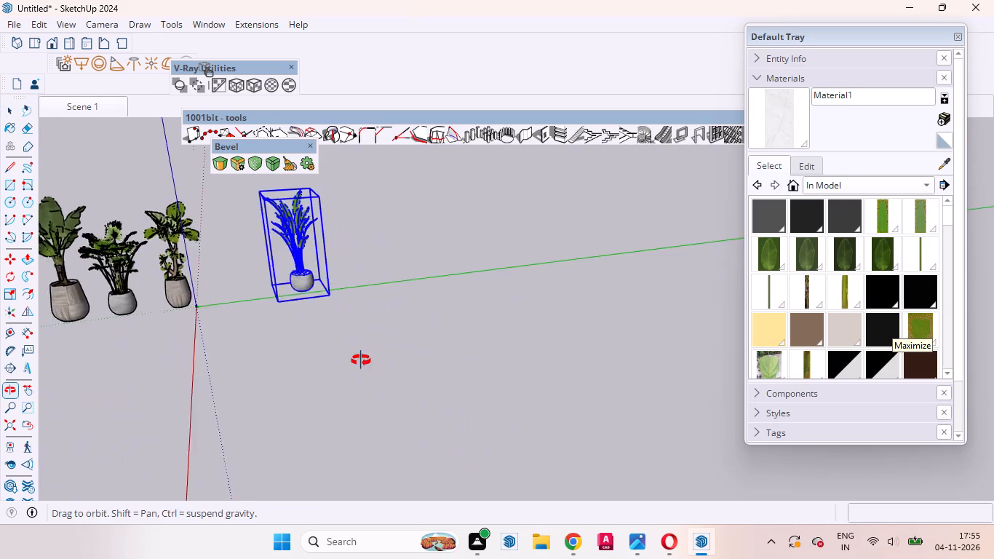
middle_drag(361, 360, 369, 372)
scroll(310, 299, up, 15)
middle_drag(285, 266, 372, 345)
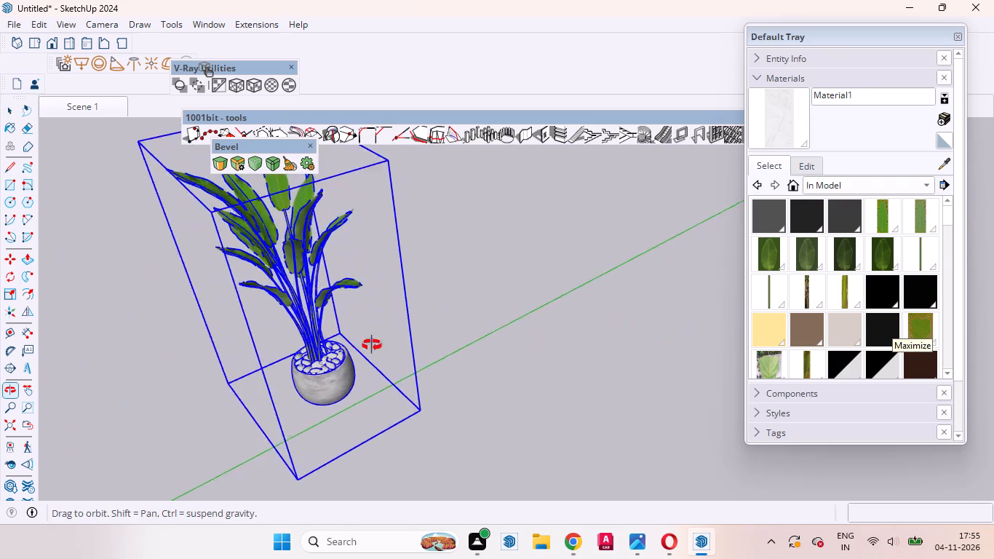
middle_drag(372, 345, 370, 429)
scroll(366, 403, down, 9)
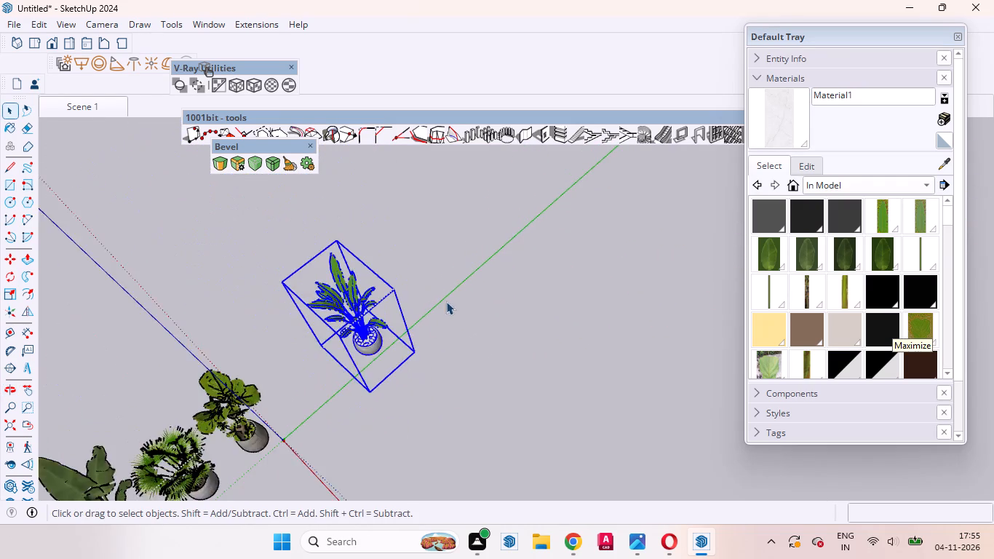
middle_drag(429, 336, 307, 350)
scroll(366, 262, up, 6)
scroll(397, 226, down, 1)
scroll(397, 226, up, 2)
middle_drag(394, 335, 343, 334)
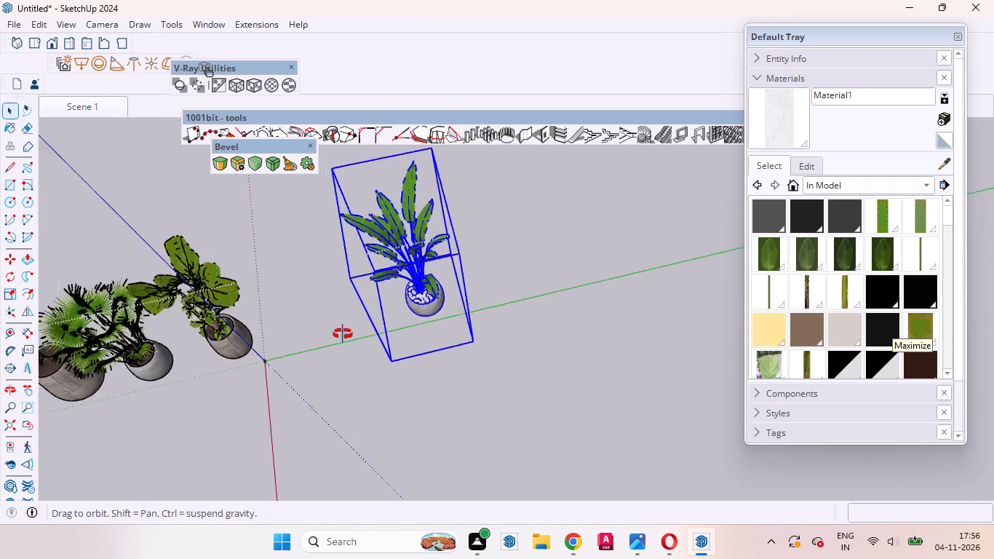
middle_drag(343, 334, 280, 297)
scroll(453, 255, up, 12)
middle_drag(482, 297, 436, 266)
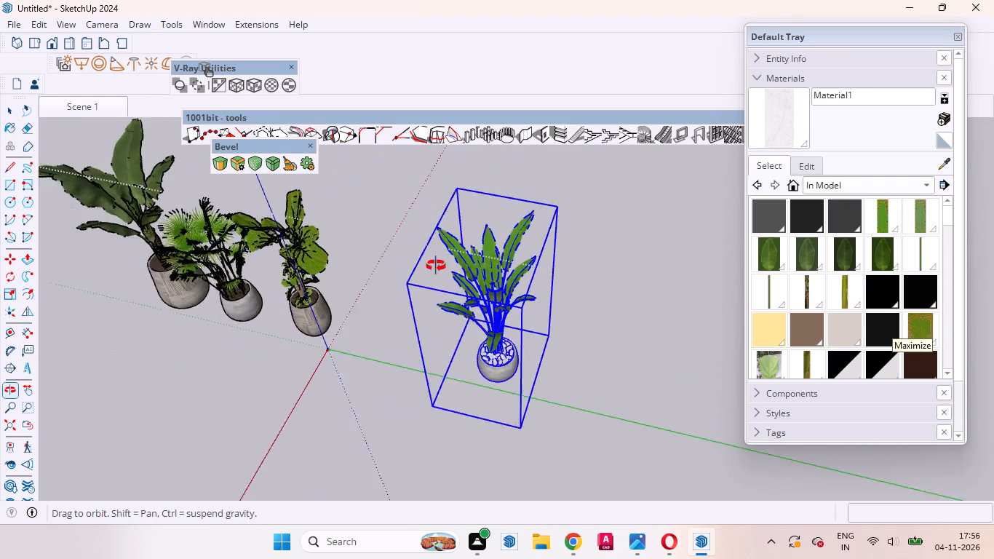
middle_drag(436, 266, 430, 239)
scroll(469, 365, up, 12)
scroll(538, 253, down, 8)
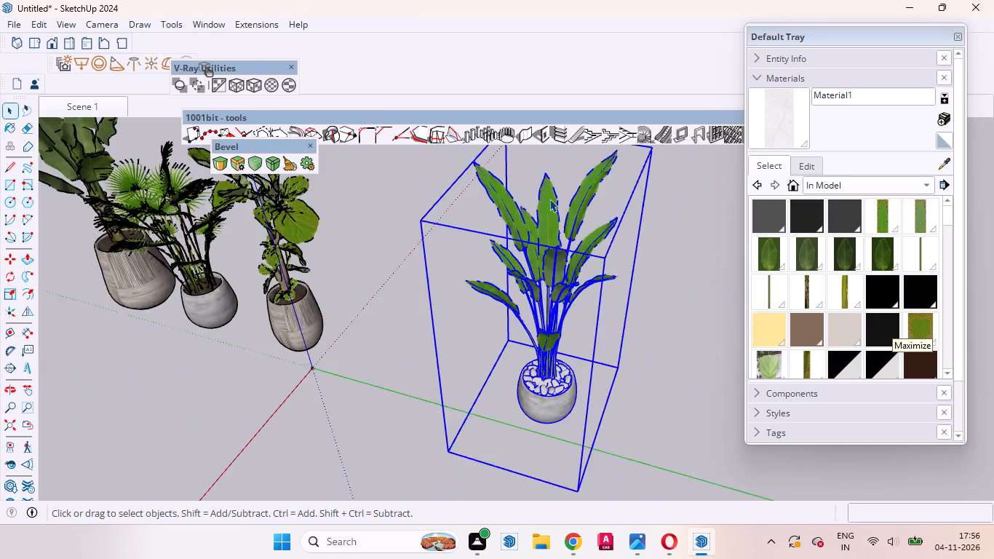
scroll(551, 298, up, 5)
middle_drag(562, 332, 687, 408)
scroll(578, 345, down, 11)
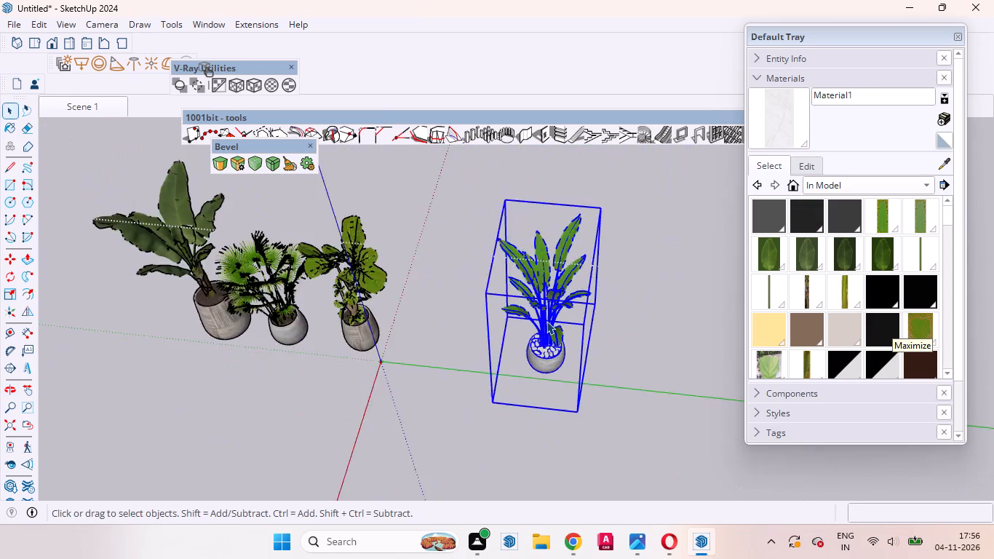
scroll(546, 321, down, 6)
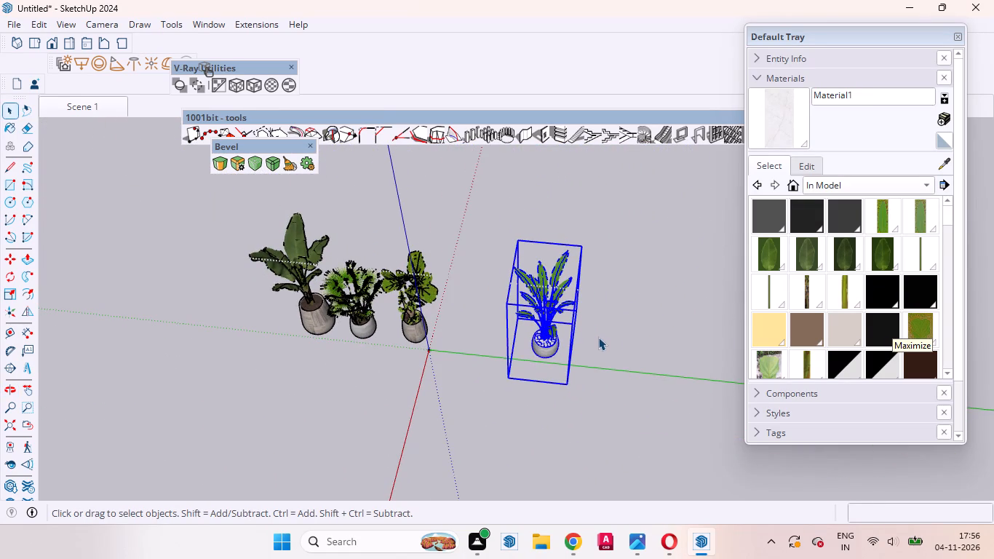
Rotate the long-leaved plant horizontally about a ground point just beside its pot.
key(q)
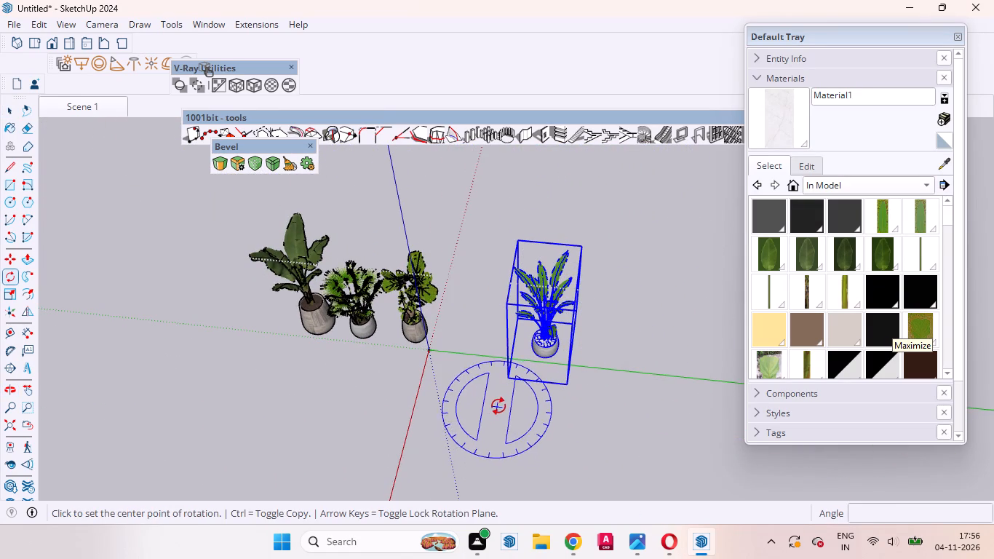
click(498, 405)
click(589, 398)
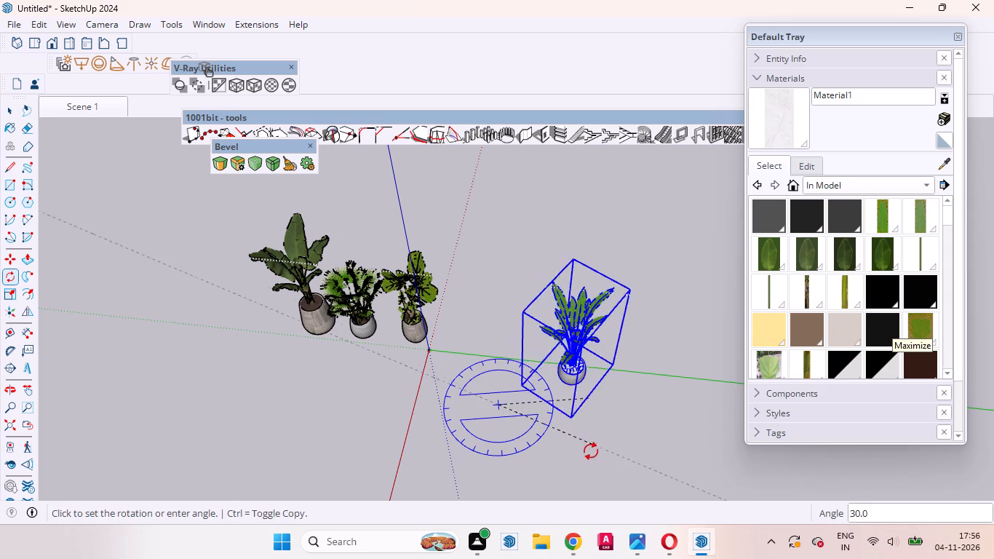
click(538, 485)
middle_drag(505, 464, 544, 461)
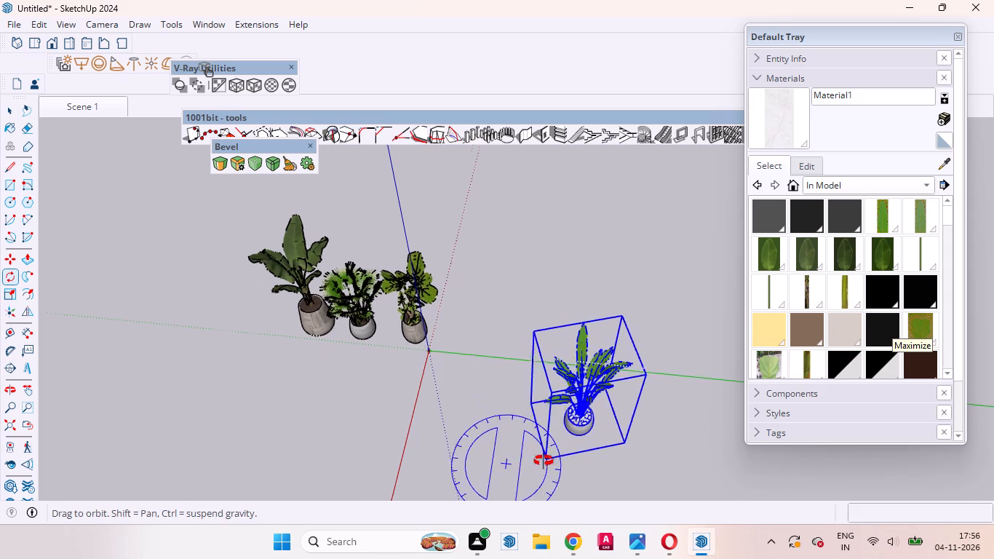
middle_drag(544, 461, 774, 405)
scroll(730, 328, up, 2)
scroll(730, 328, down, 1)
scroll(730, 328, up, 7)
middle_drag(662, 354, 722, 314)
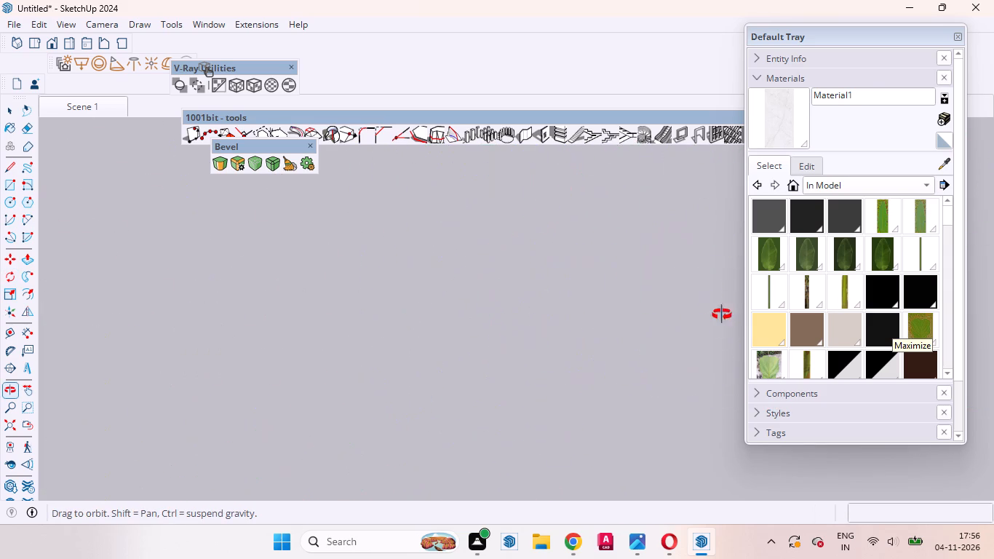
middle_drag(722, 314, 639, 350)
scroll(639, 350, up, 1)
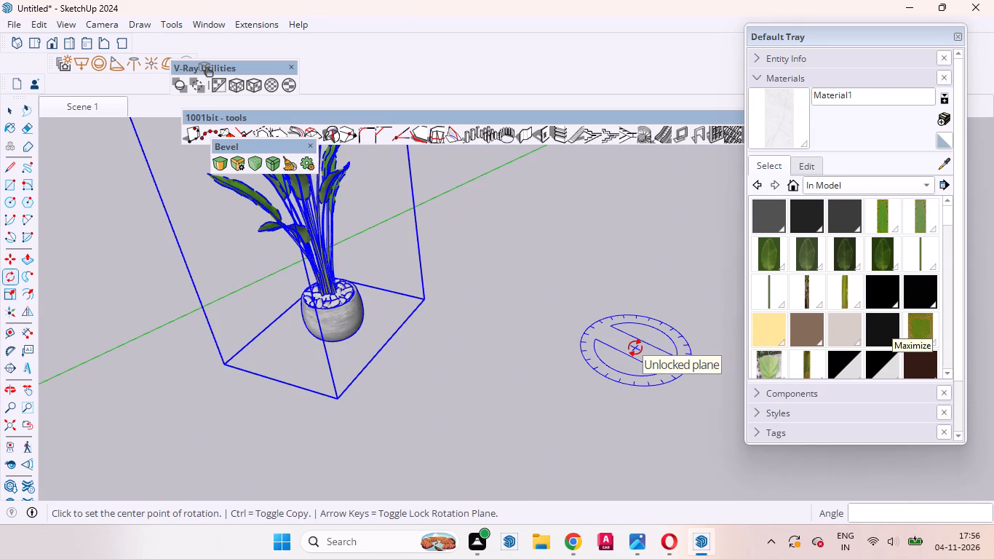
key(space)
Move the long-leaved plant about 151' 3" onto the porch floor, into the corner under the window beside the entrance door.
text(m)
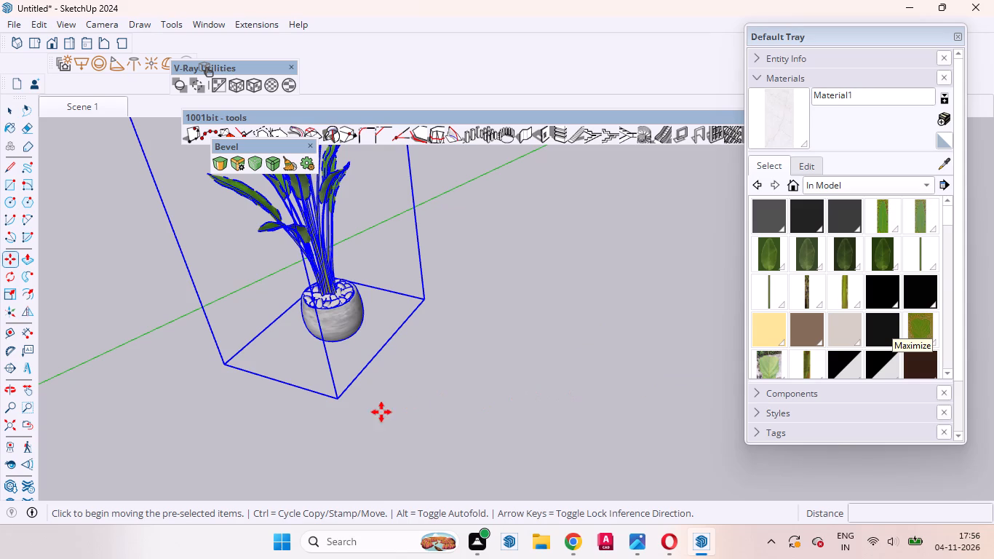
click(336, 397)
scroll(456, 378, down, 11)
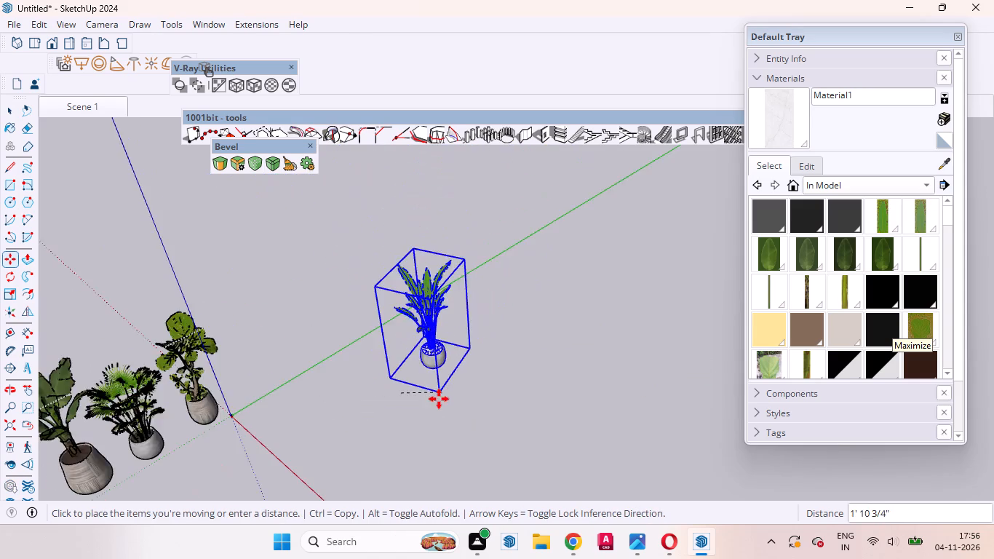
scroll(439, 399, down, 20)
scroll(439, 399, down, 7)
scroll(616, 296, up, 3)
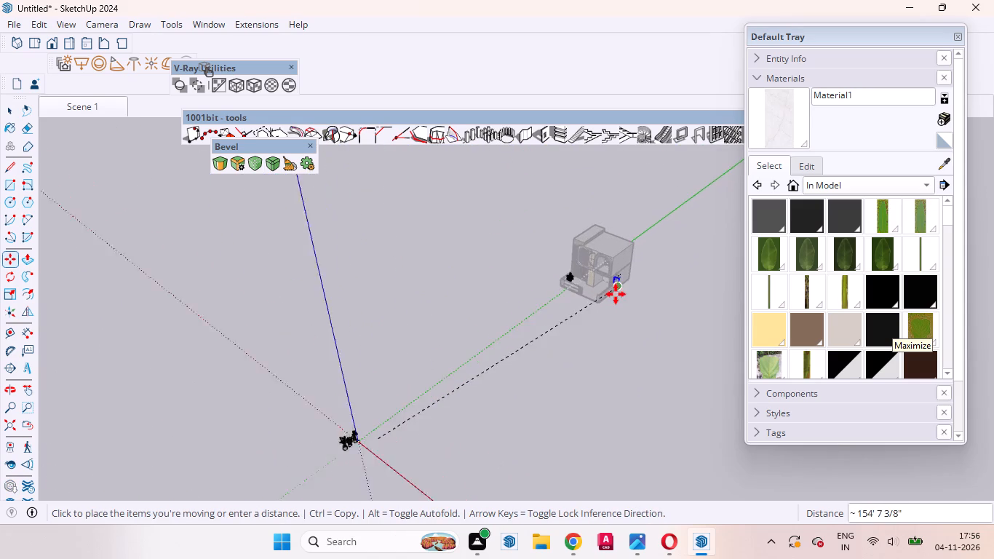
scroll(616, 294, up, 15)
middle_drag(584, 311, 836, 262)
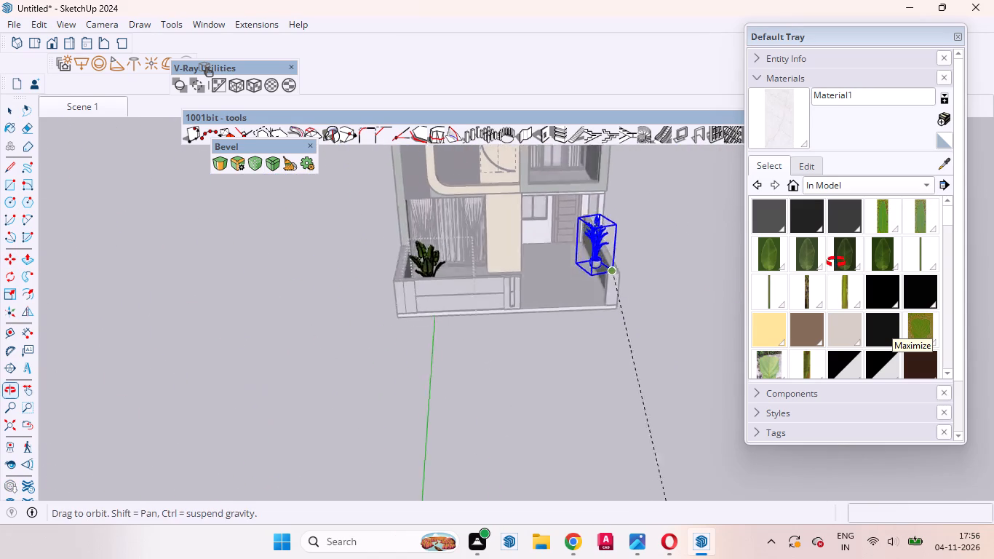
middle_drag(836, 262, 849, 258)
scroll(606, 288, up, 5)
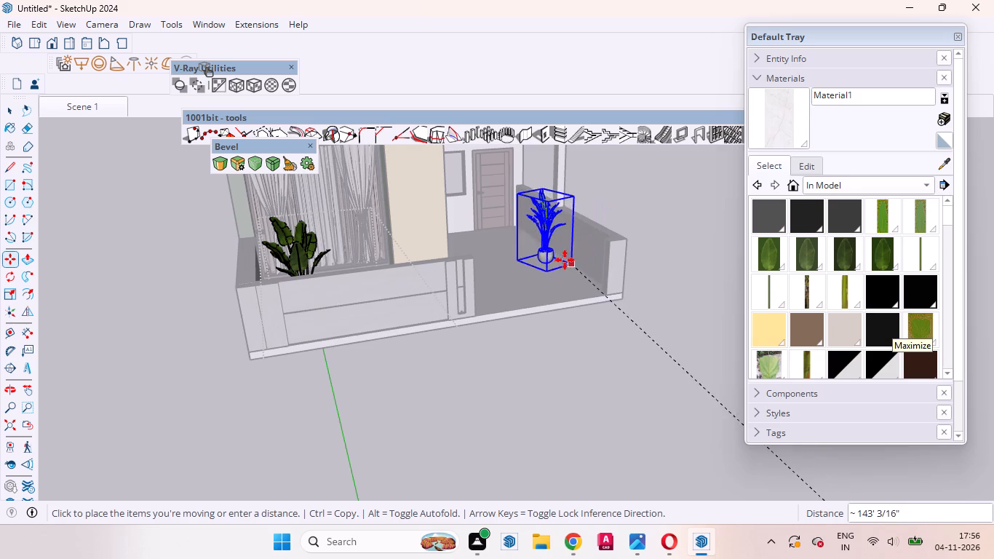
scroll(555, 252, up, 4)
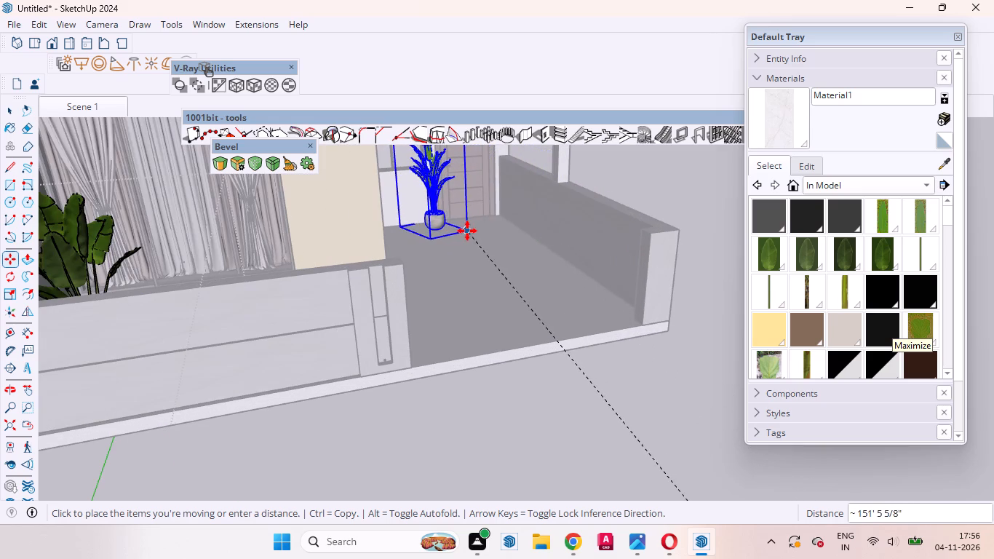
middle_drag(466, 232, 323, 293)
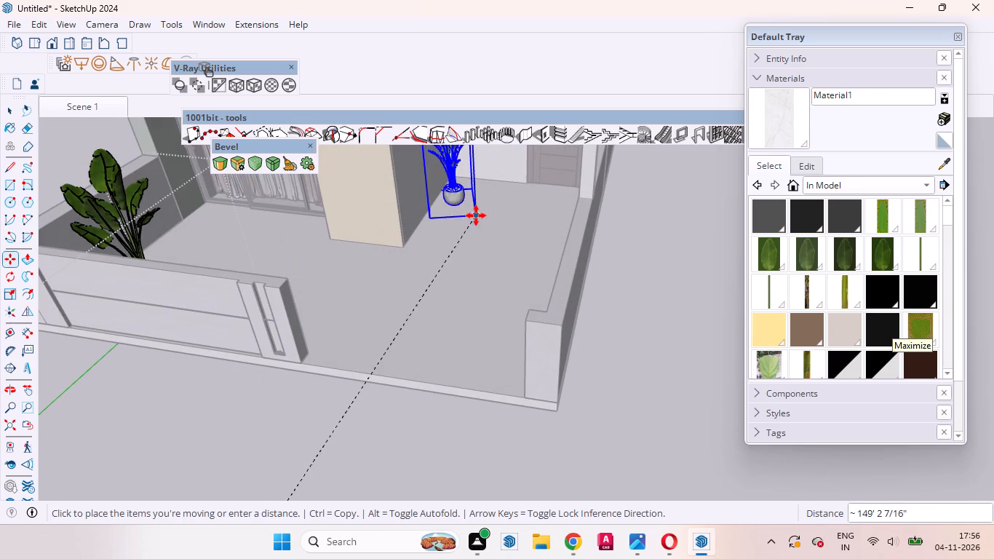
click(494, 201)
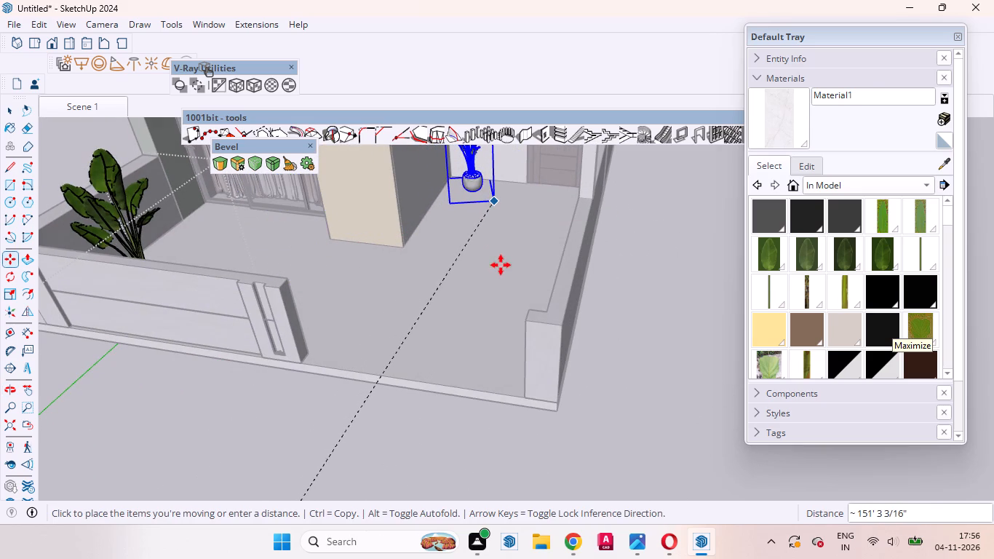
scroll(470, 301, down, 4)
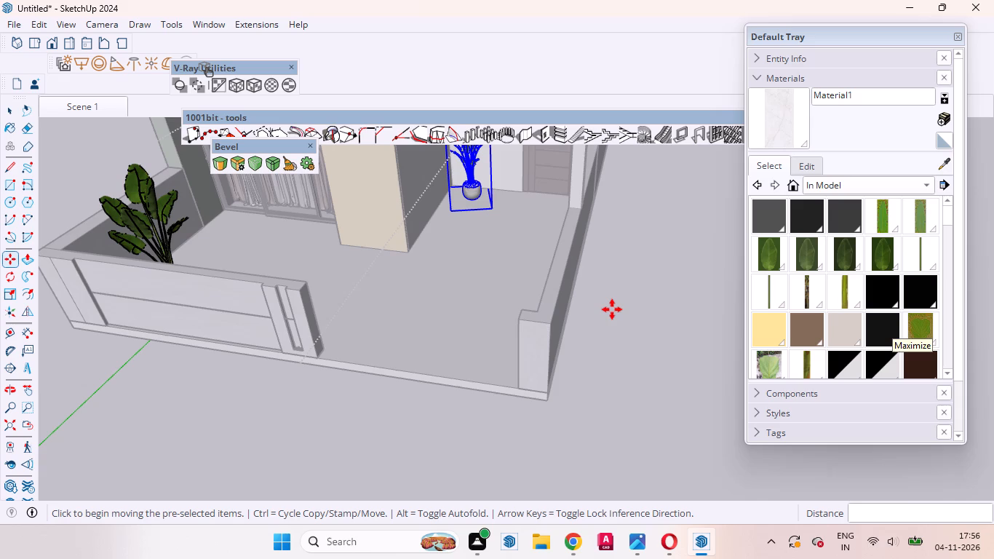
click(12, 116)
Leave the group and examine how the plant sits in the corner between the side wall, window and entrance door.
scroll(490, 367, down, 5)
scroll(485, 246, up, 12)
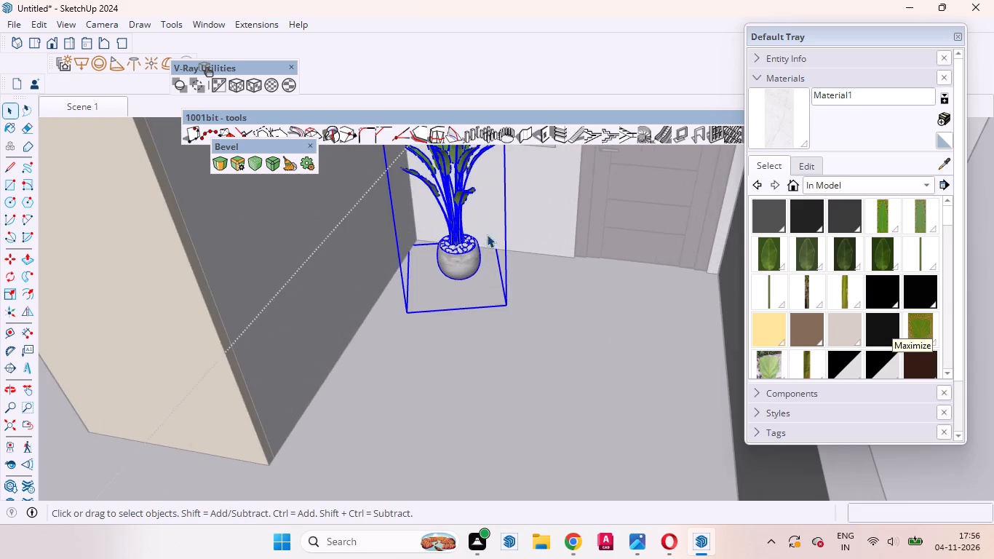
middle_drag(480, 238, 552, 150)
scroll(432, 276, down, 10)
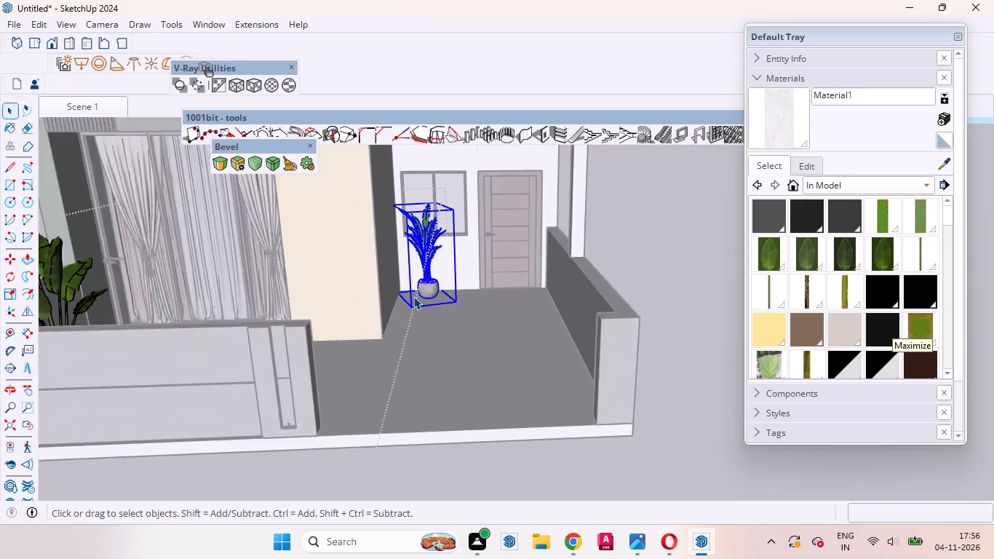
scroll(413, 296, down, 5)
click(592, 226)
scroll(438, 242, up, 10)
middle_drag(418, 290, 442, 298)
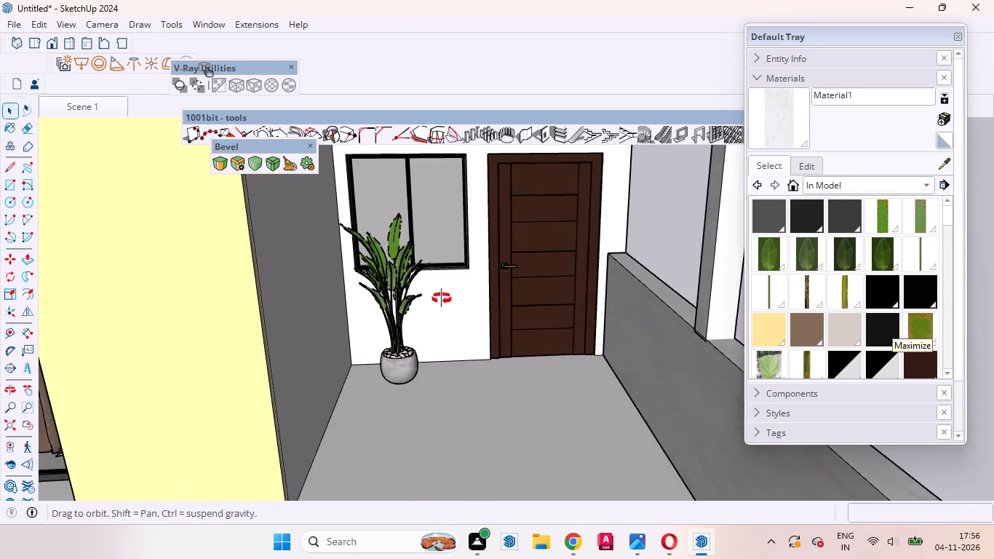
middle_drag(442, 298, 331, 337)
scroll(442, 235, up, 9)
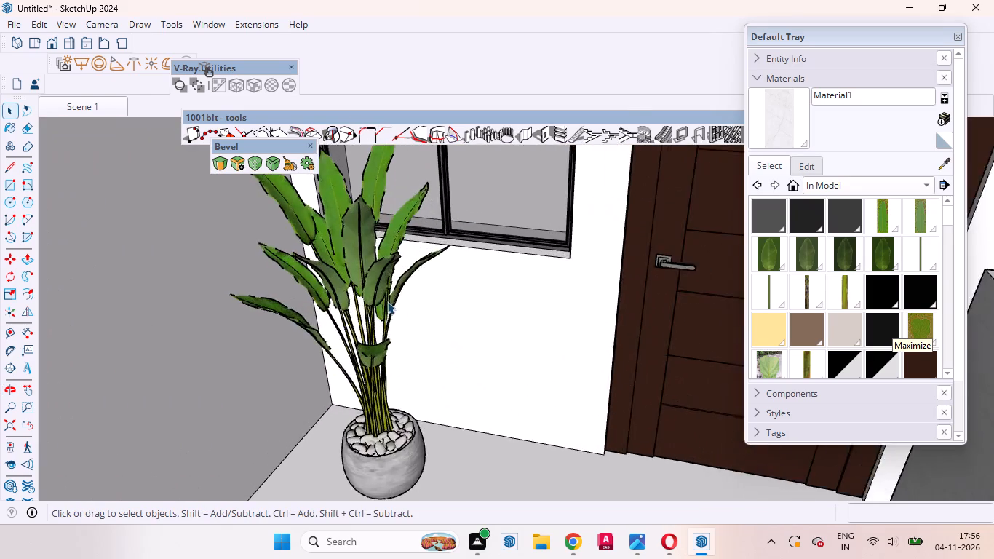
scroll(387, 300, down, 16)
scroll(388, 287, up, 10)
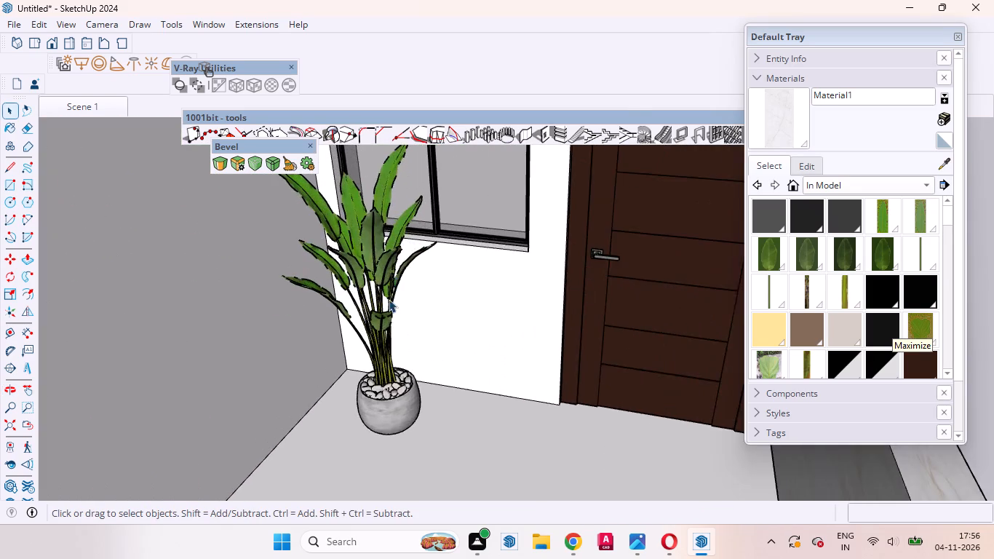
Examine the potted plants on the porch and behind the front boundary wall from several sides of the house.
scroll(389, 299, up, 1)
middle_drag(391, 301, 490, 227)
scroll(450, 243, down, 8)
scroll(431, 250, up, 1)
scroll(431, 250, down, 14)
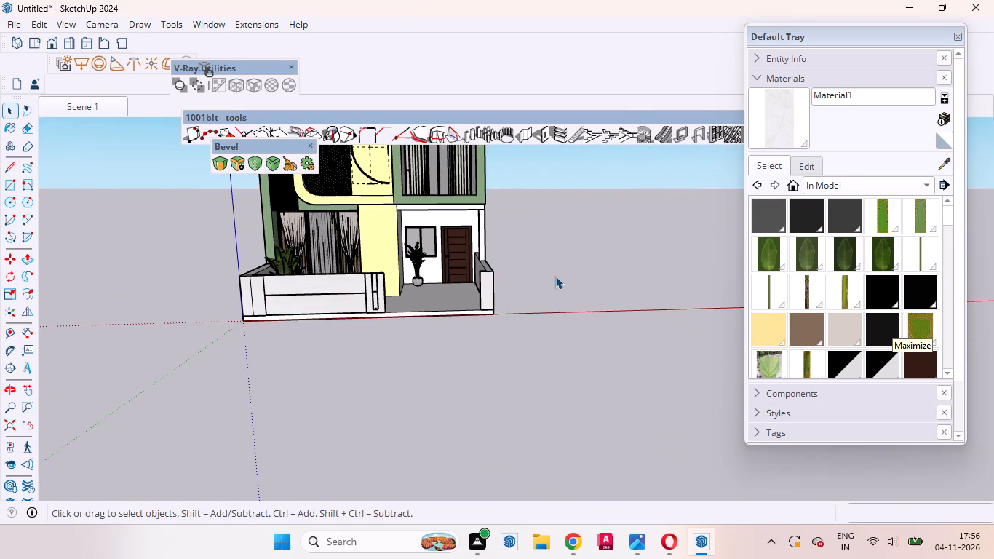
click(561, 276)
middle_drag(423, 296, 583, 353)
scroll(456, 336, up, 5)
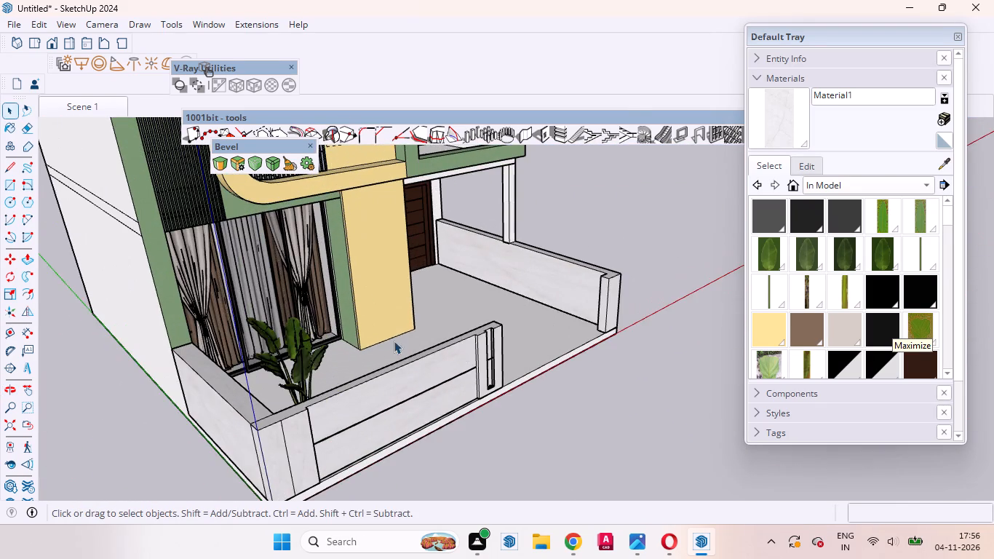
scroll(312, 363, up, 4)
middle_drag(499, 358, 218, 437)
scroll(262, 292, up, 9)
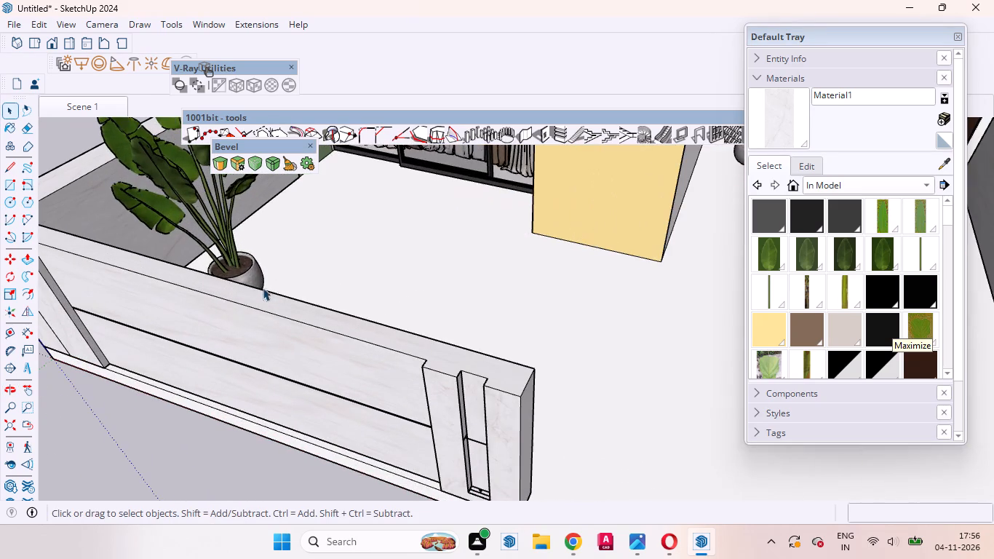
middle_drag(276, 314, 207, 327)
scroll(212, 343, down, 10)
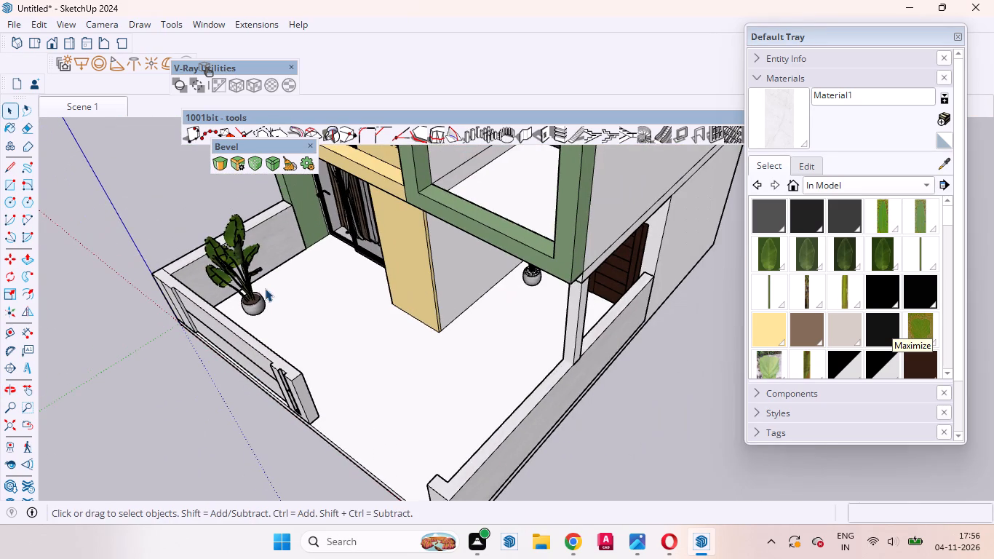
Copy the broad-leaved potted plant behind the front wall about 23' 9" onto the upper-floor arched balcony's floor.
click(261, 296)
double_click(250, 296)
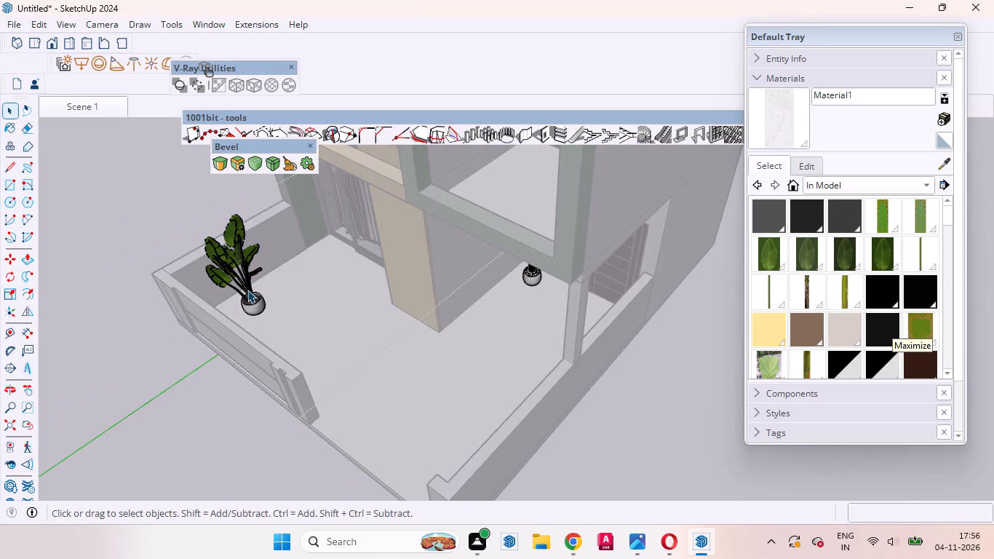
click(247, 285)
key(m)
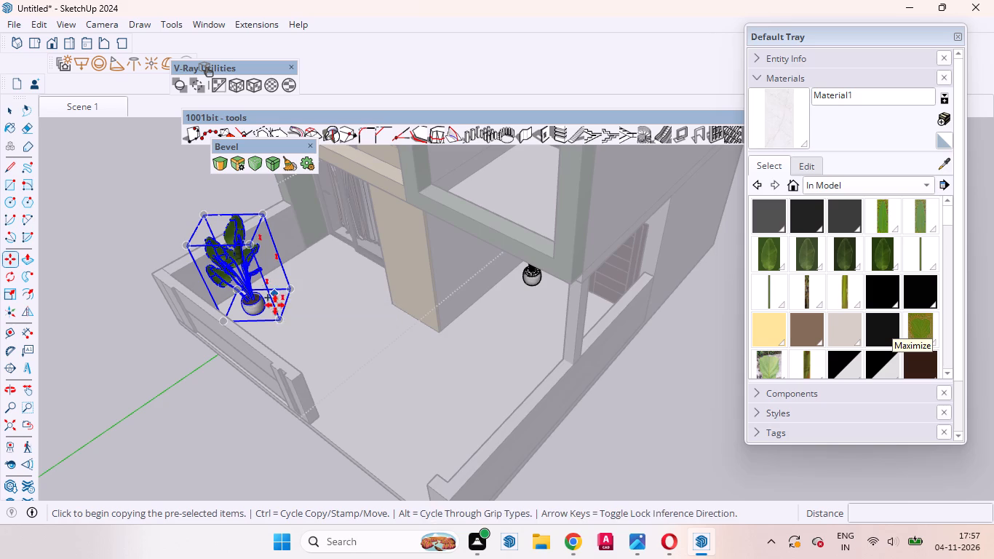
click(281, 320)
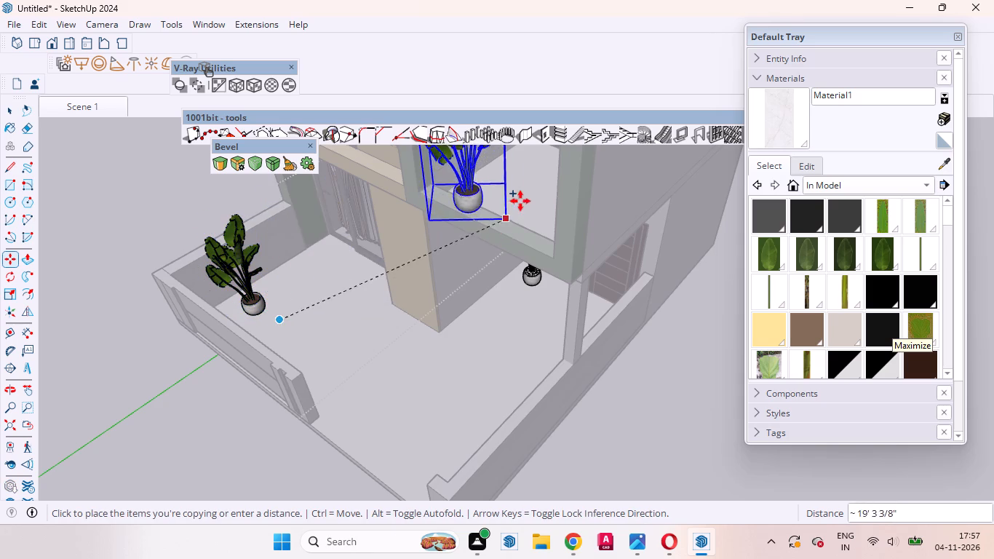
scroll(520, 201, up, 9)
middle_drag(555, 231, 767, 240)
scroll(629, 279, down, 4)
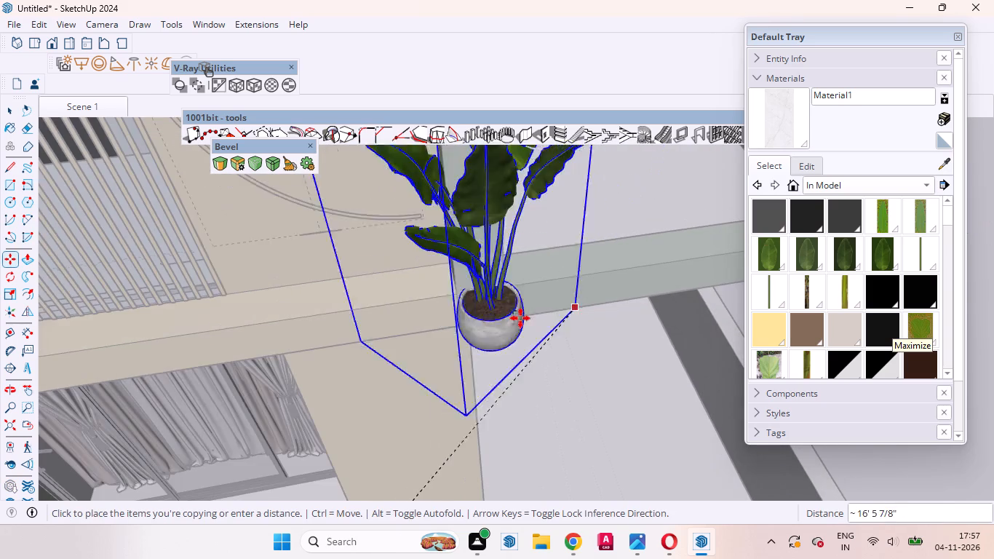
scroll(497, 282, down, 9)
scroll(493, 316, up, 1)
scroll(503, 313, down, 11)
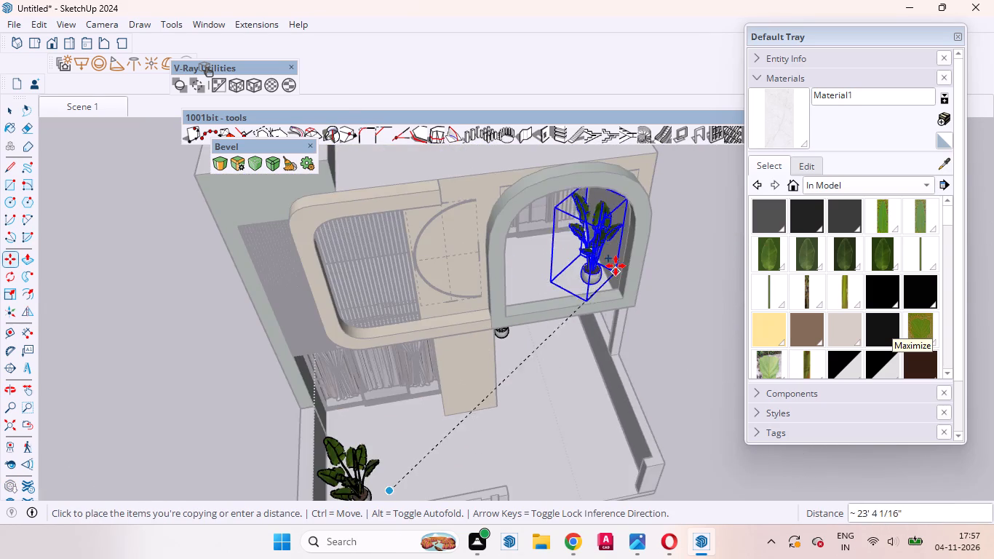
scroll(613, 263, up, 15)
middle_drag(522, 212, 643, 227)
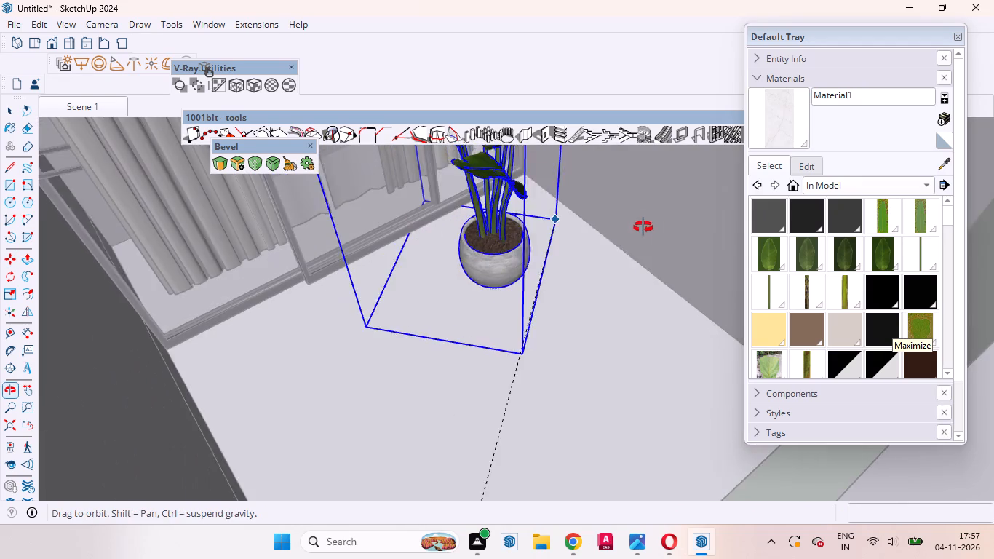
middle_drag(643, 227, 644, 226)
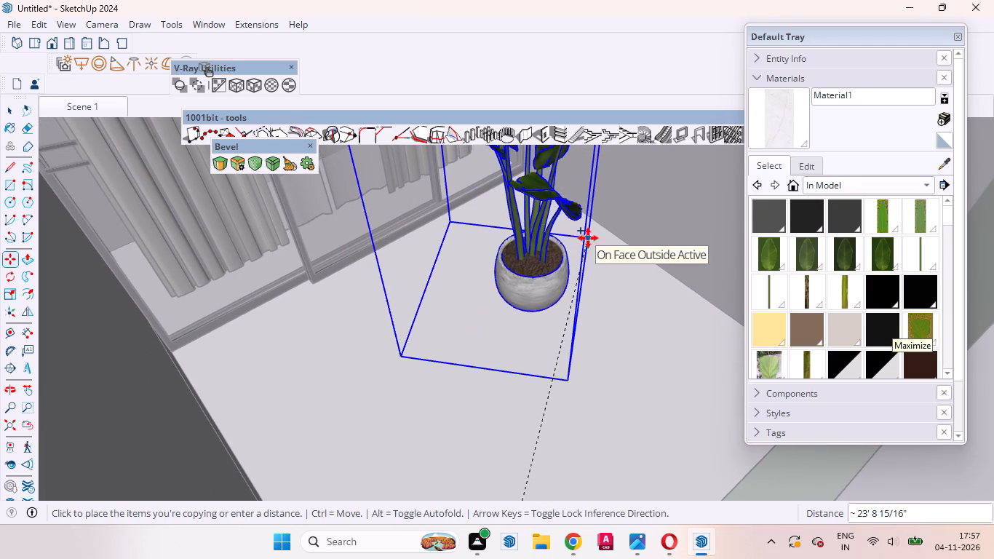
click(588, 239)
Move the copied plant about 1' 5" across the balcony floor towards the side wall near the entrance side.
middle_drag(597, 312, 430, 290)
scroll(596, 312, up, 1)
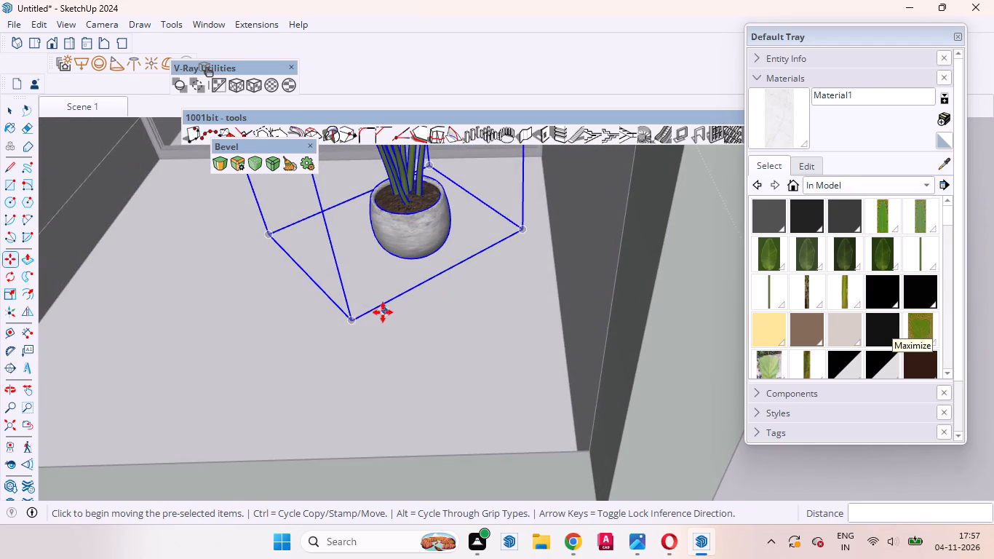
click(355, 320)
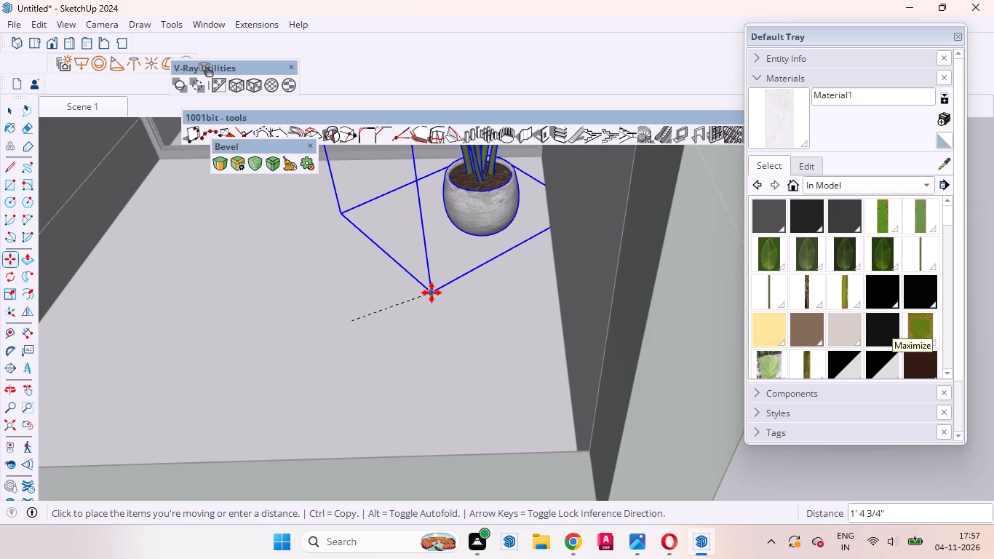
click(439, 296)
scroll(487, 334, down, 13)
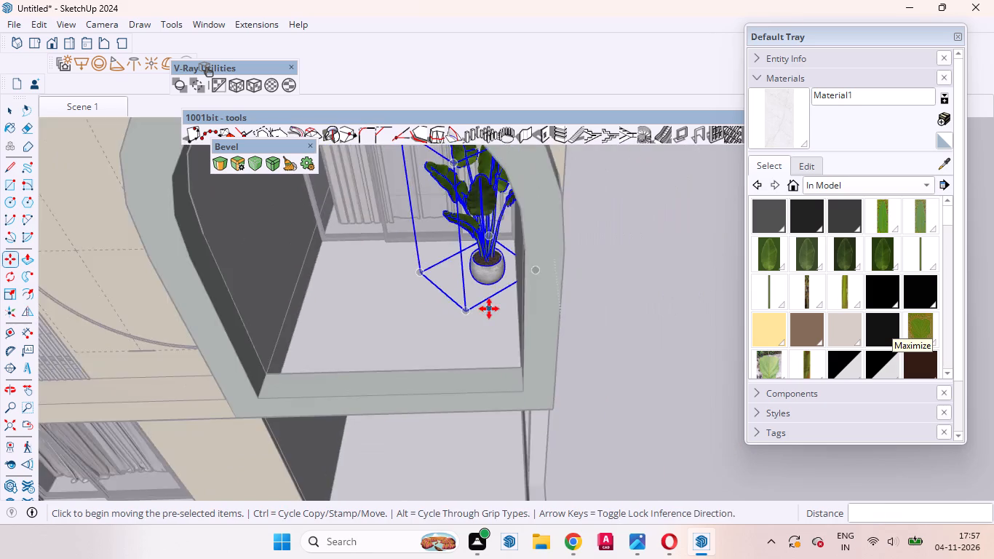
Shift the balcony plant about 7" back, away from the side wall.
scroll(489, 309, down, 2)
middle_drag(490, 330, 565, 266)
scroll(544, 281, up, 8)
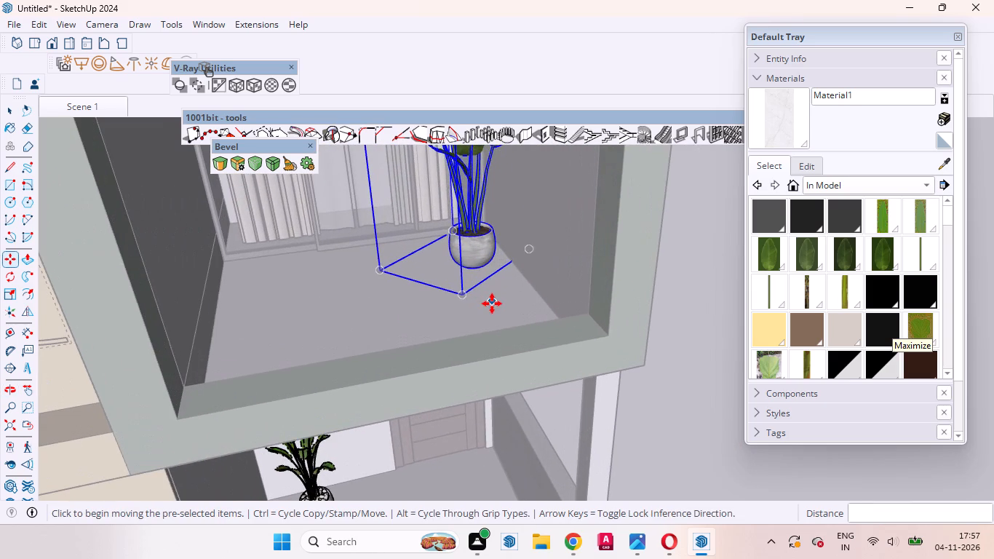
click(493, 304)
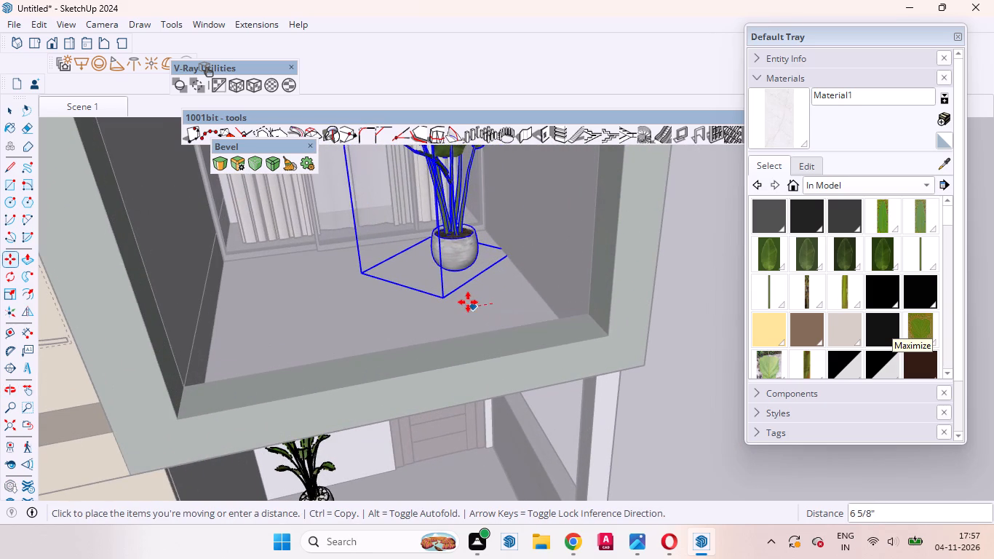
click(468, 302)
Leave the group and examine the balcony plant's placement through the arch and against the whole facade.
middle_drag(535, 306, 476, 290)
scroll(546, 325, down, 14)
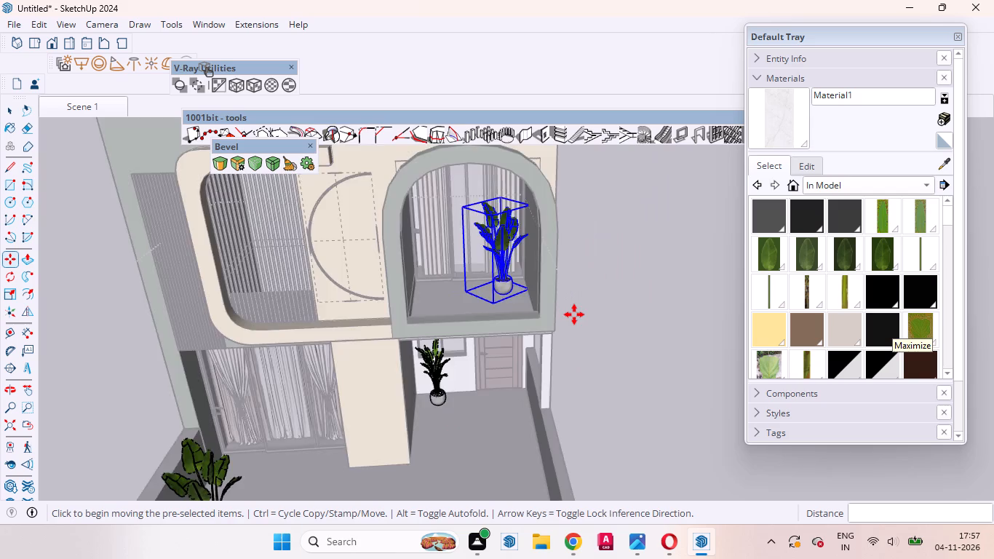
scroll(574, 314, down, 3)
click(5, 112)
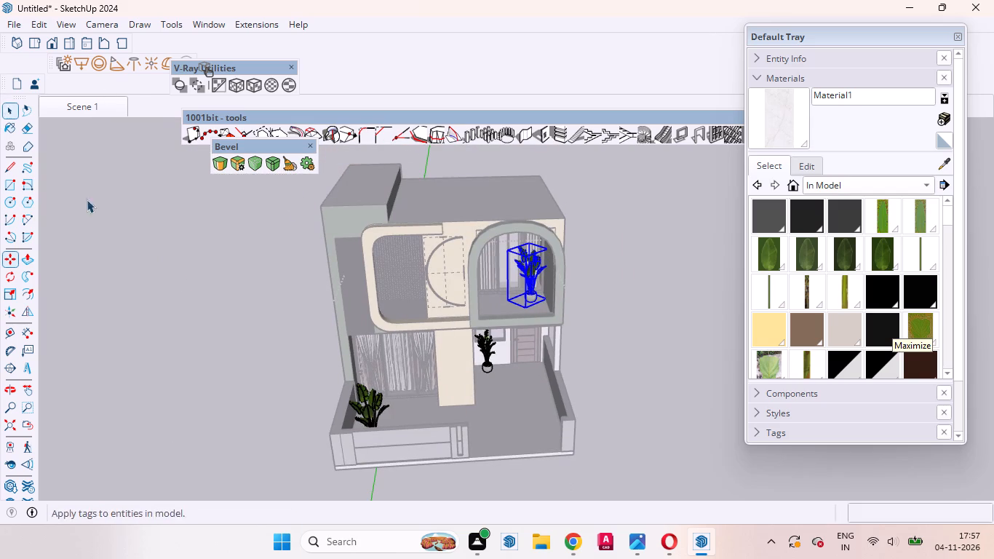
click(181, 282)
click(181, 278)
scroll(508, 248, up, 6)
middle_drag(568, 291, 559, 234)
scroll(535, 256, up, 9)
middle_drag(533, 335, 496, 407)
scroll(549, 325, down, 4)
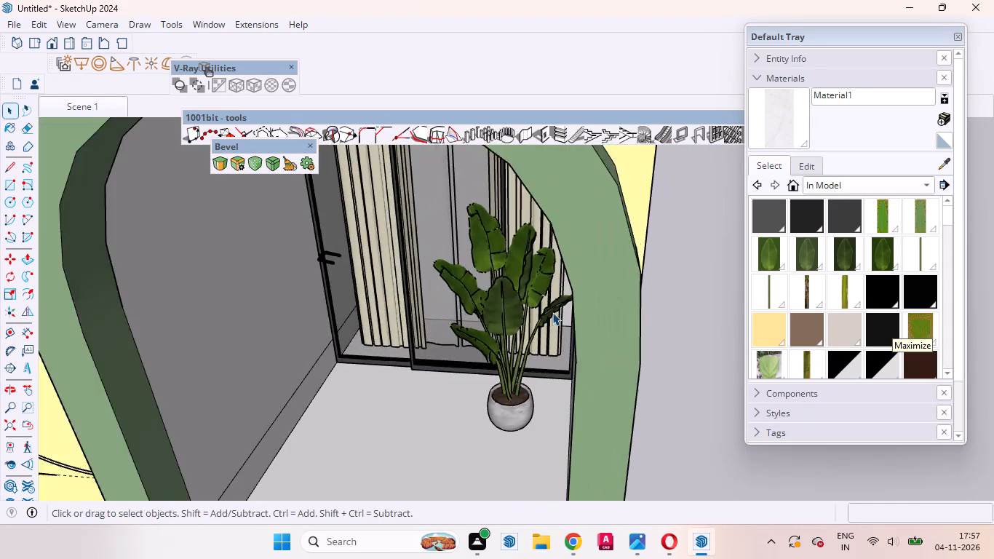
scroll(552, 312, down, 6)
scroll(537, 345, up, 9)
middle_drag(545, 359, 561, 395)
Rotate the balcony plant 15° horizontally about a point on the balcony floor, and leave its group.
click(554, 313)
scroll(552, 286, down, 2)
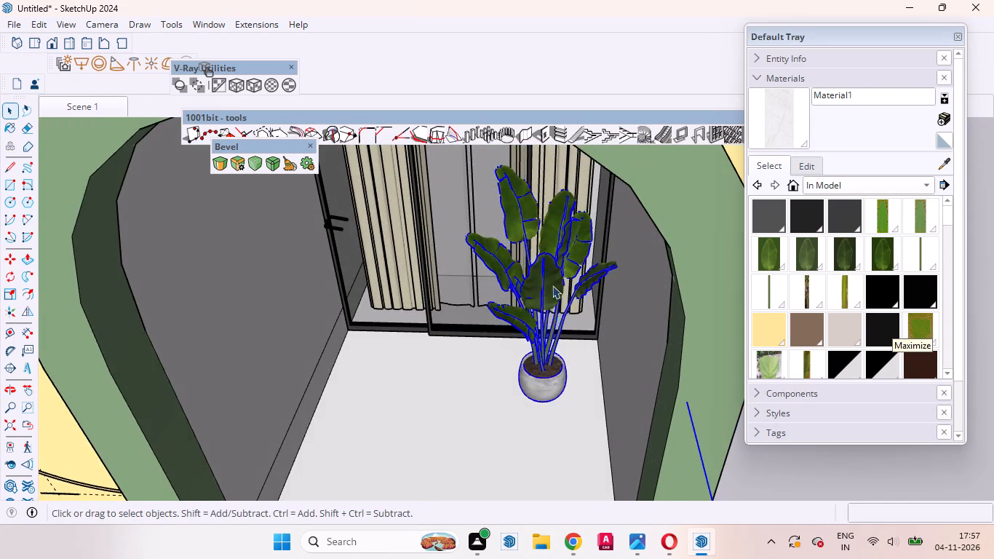
scroll(552, 285, down, 7)
double_click(557, 271)
click(552, 293)
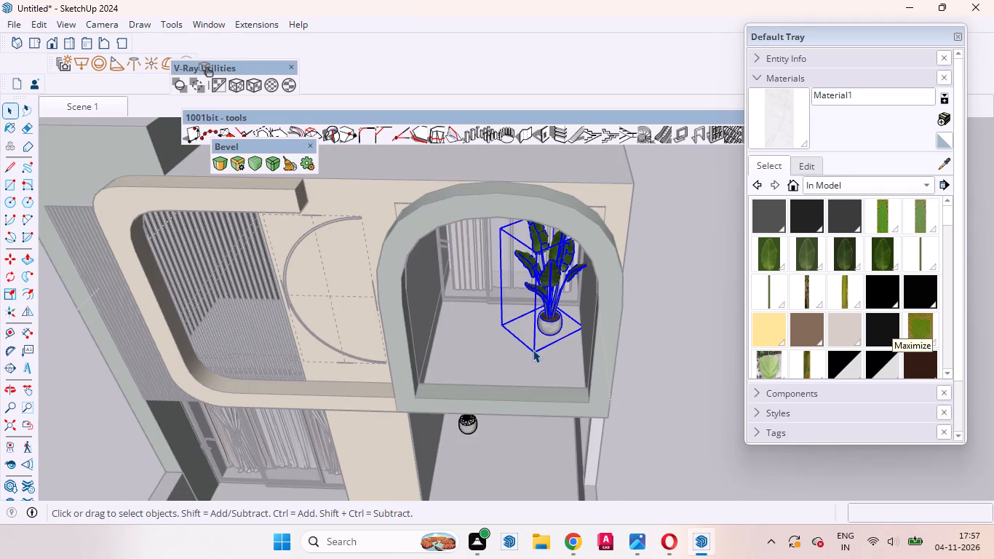
click(16, 274)
scroll(530, 340, up, 4)
scroll(478, 351, down, 4)
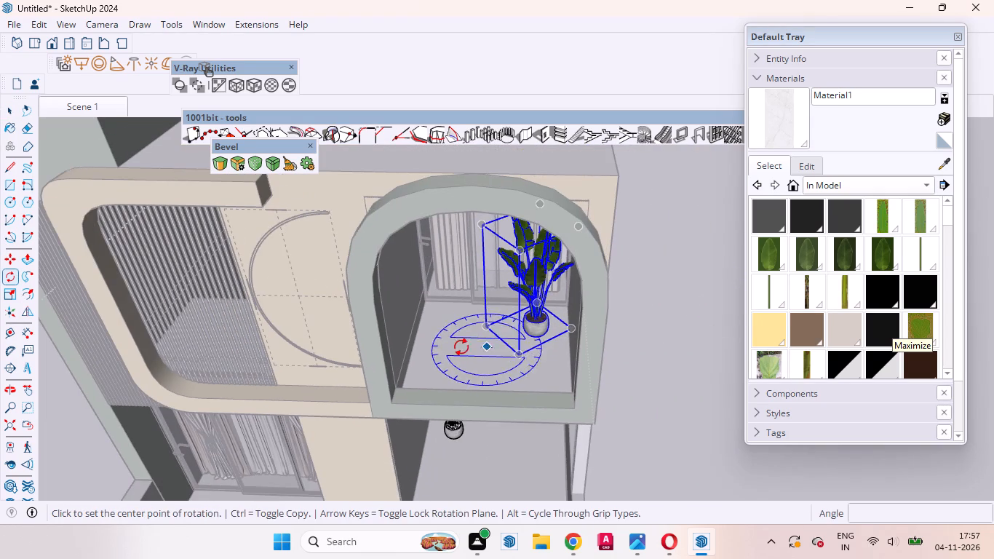
click(458, 347)
click(496, 346)
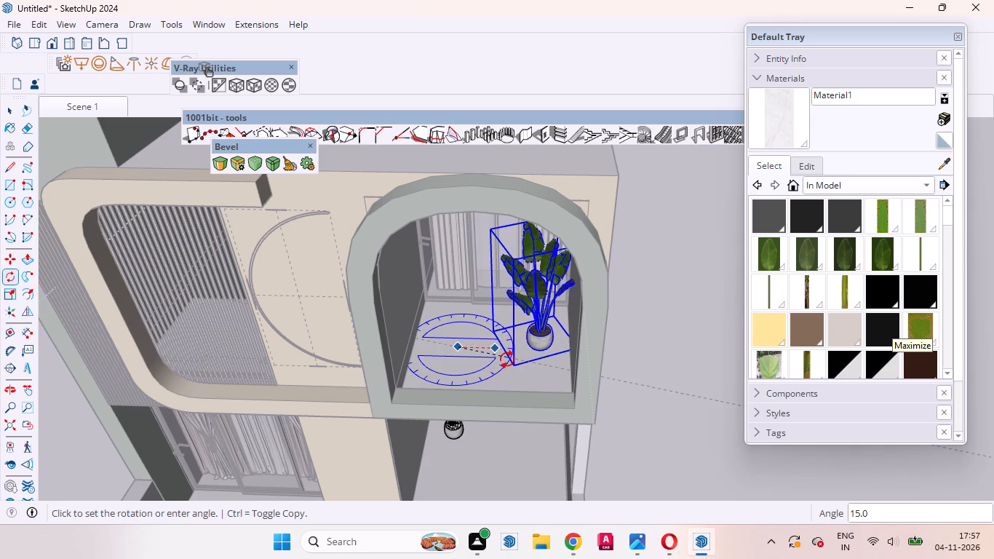
click(507, 360)
key(space)
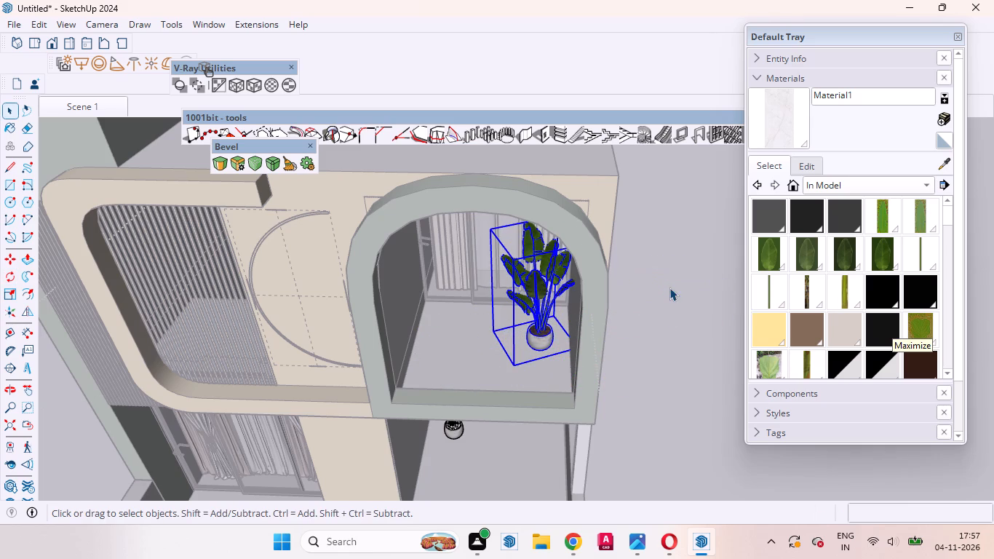
click(666, 273)
Reselect the balcony plant within its group and examine its position against the side wall and arch from several angles.
scroll(546, 309, up, 5)
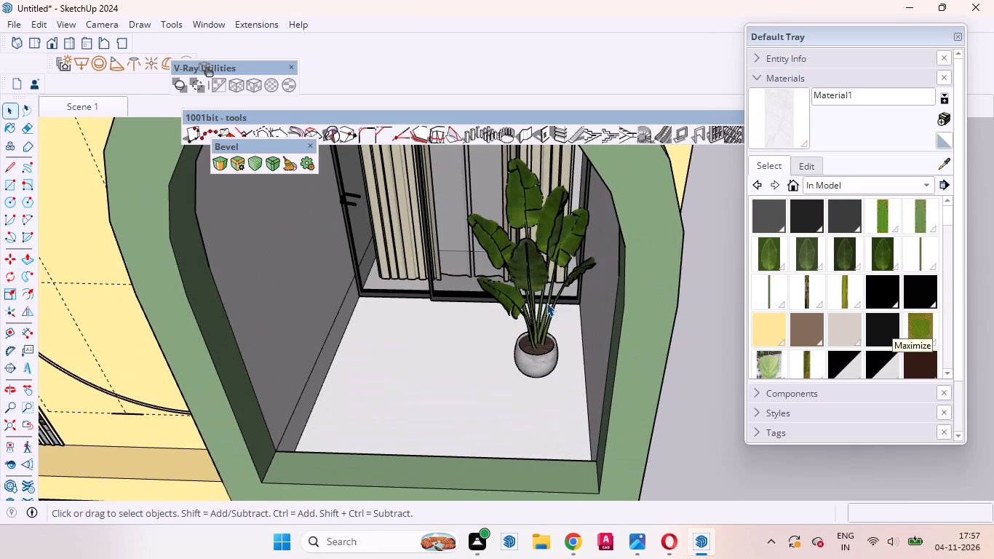
click(546, 301)
double_click(546, 298)
click(540, 275)
middle_drag(534, 349, 618, 346)
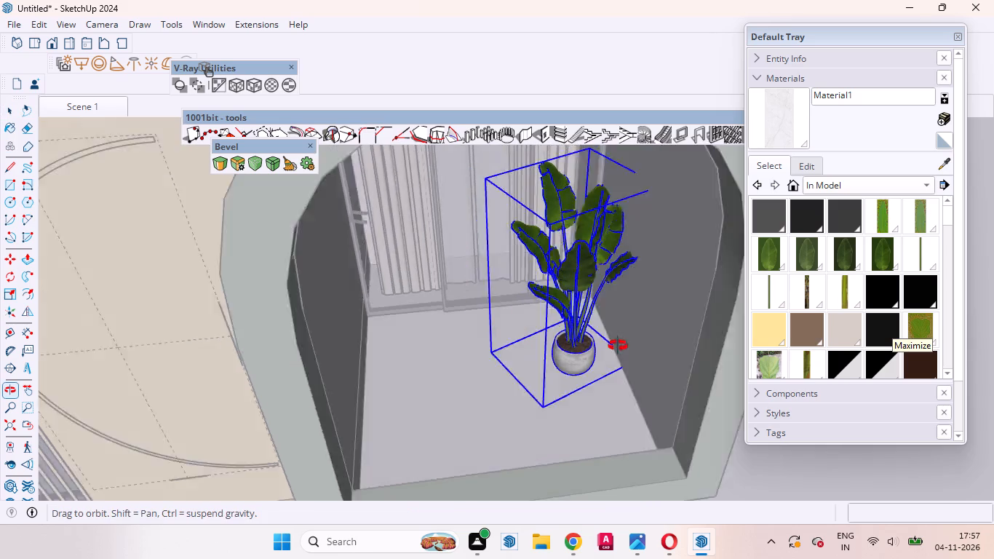
middle_drag(618, 346, 624, 341)
scroll(612, 342, up, 3)
middle_drag(603, 372, 544, 351)
scroll(551, 362, down, 2)
scroll(551, 362, up, 1)
scroll(551, 363, down, 7)
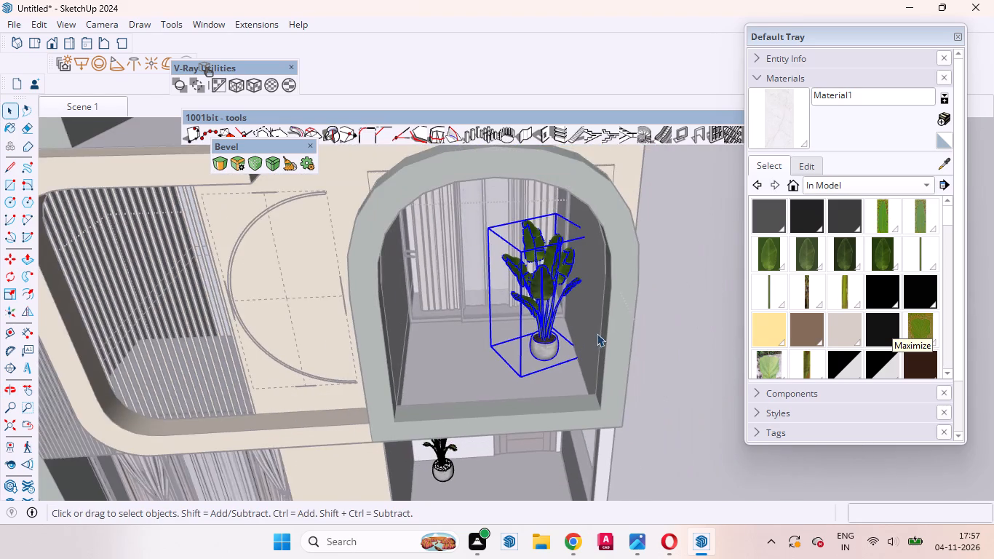
middle_drag(598, 333, 574, 356)
scroll(573, 341, down, 9)
scroll(566, 302, up, 10)
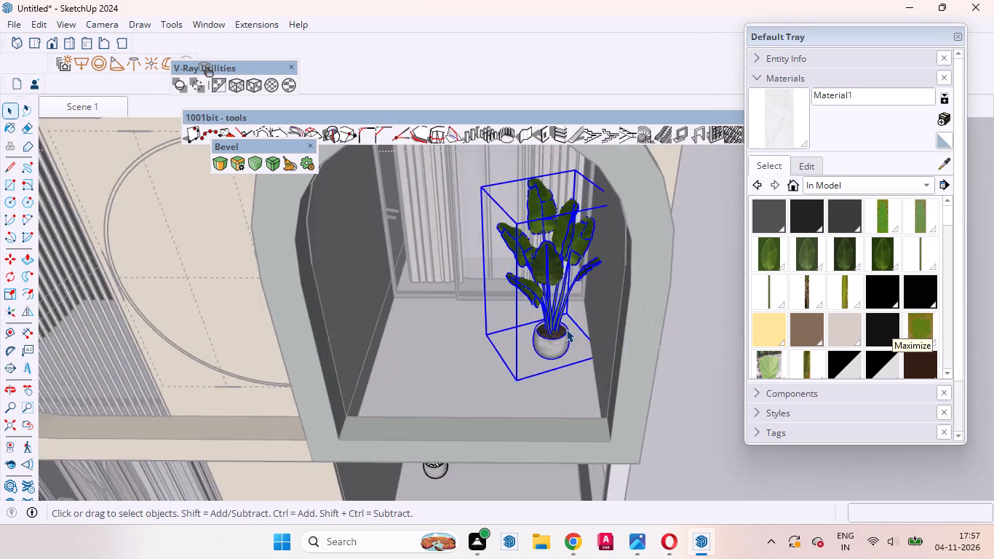
middle_drag(566, 338, 593, 403)
scroll(558, 308, down, 9)
scroll(565, 292, up, 6)
middle_drag(547, 343, 559, 317)
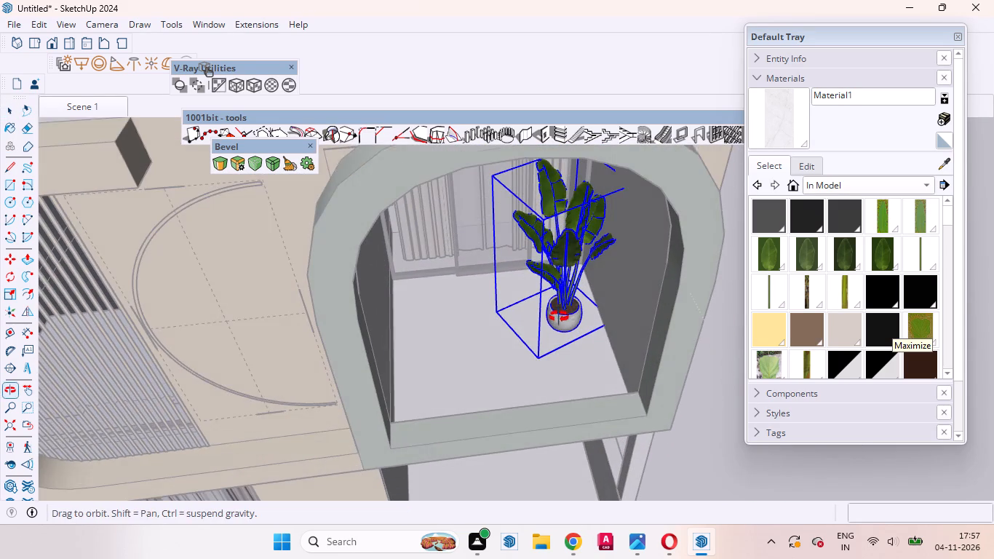
middle_drag(559, 317, 559, 314)
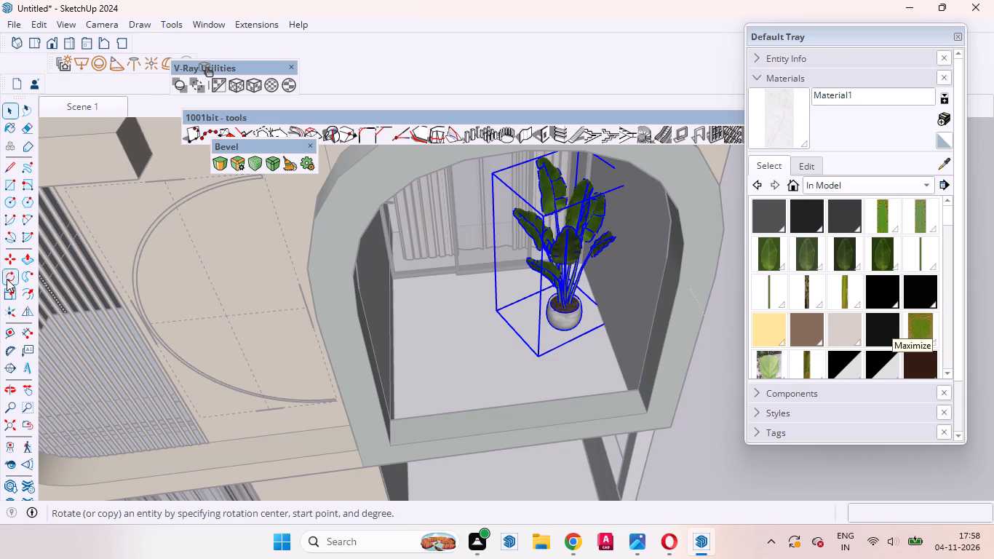
Rotate the balcony plant horizontally by about 20.7° around a point on the balcony floor.
click(7, 279)
scroll(322, 308, down, 4)
scroll(426, 319, down, 3)
scroll(436, 360, up, 4)
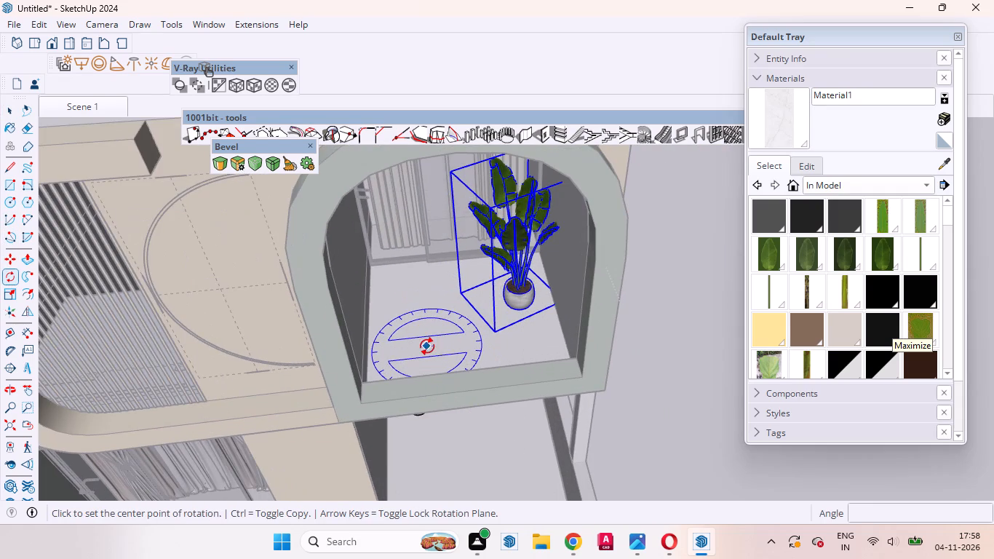
click(427, 346)
click(482, 346)
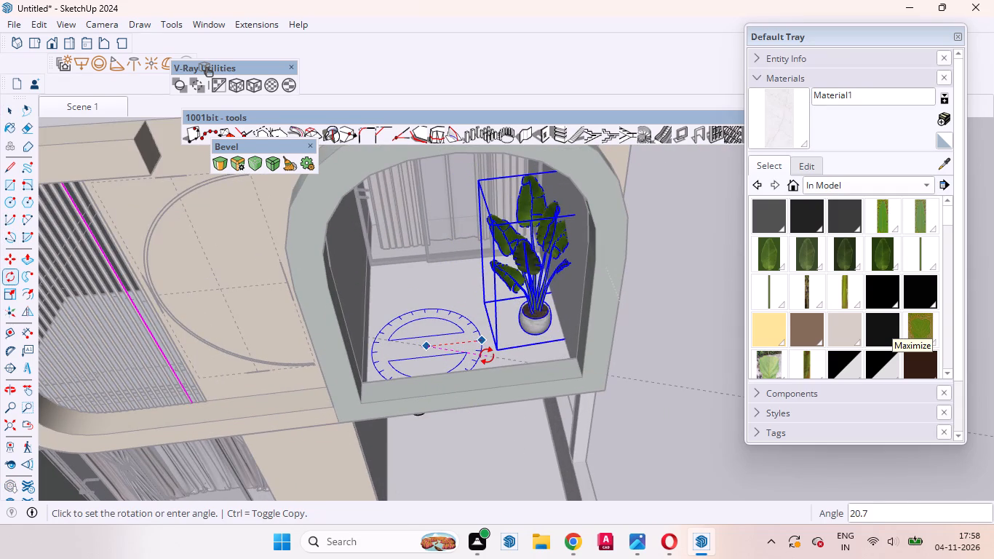
click(487, 356)
key(space)
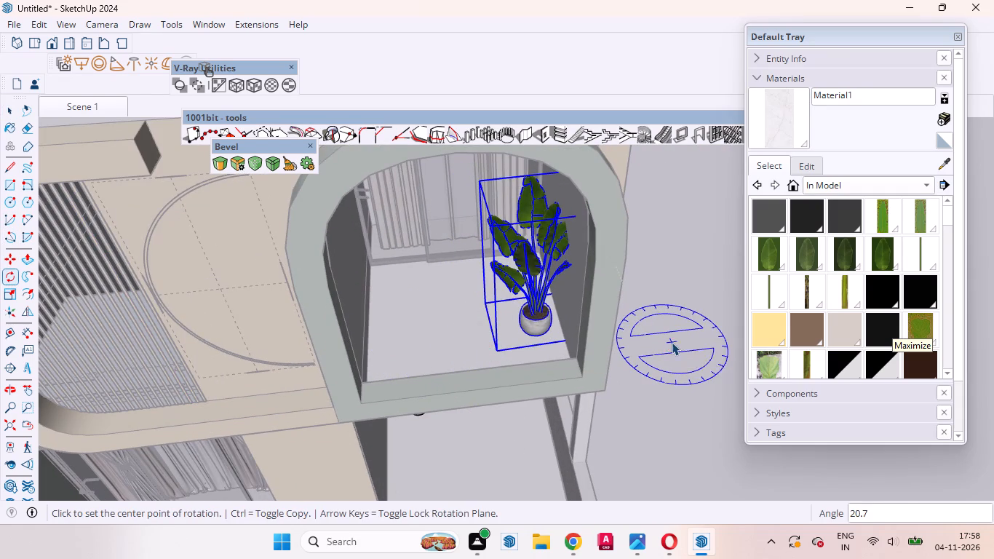
Move the balcony plant about 4' 2 5/8" back toward the sliding door, return to the Scene 1 view and leave its group.
text(m)
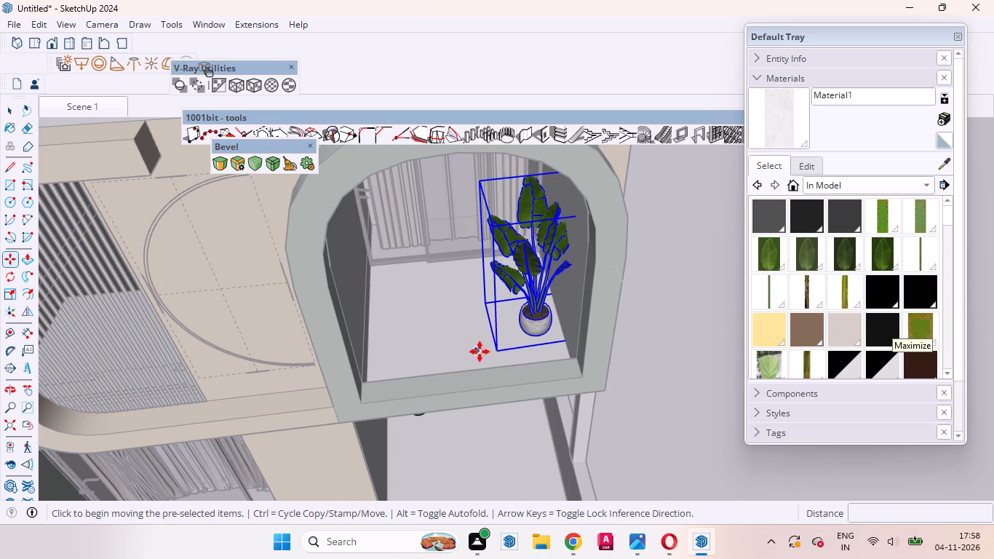
click(494, 350)
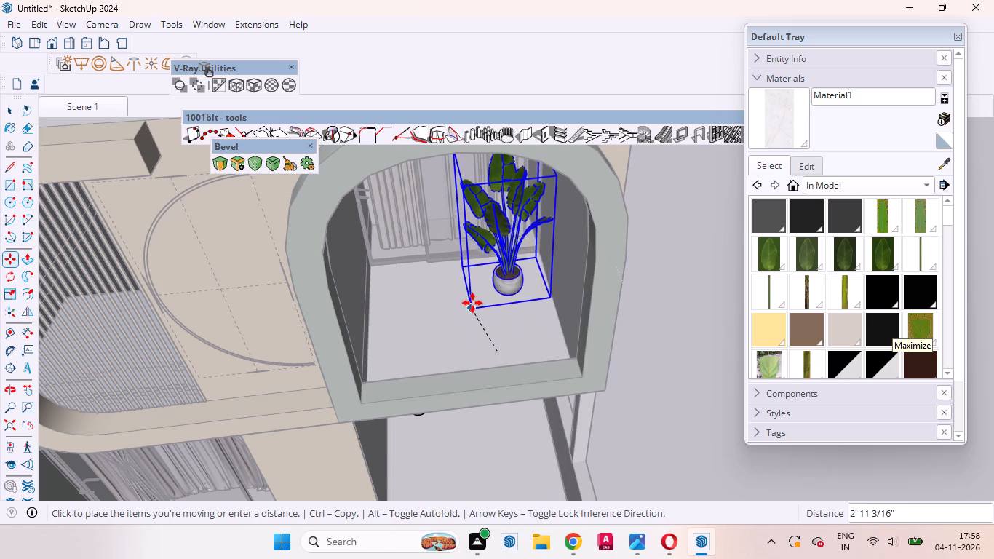
click(469, 289)
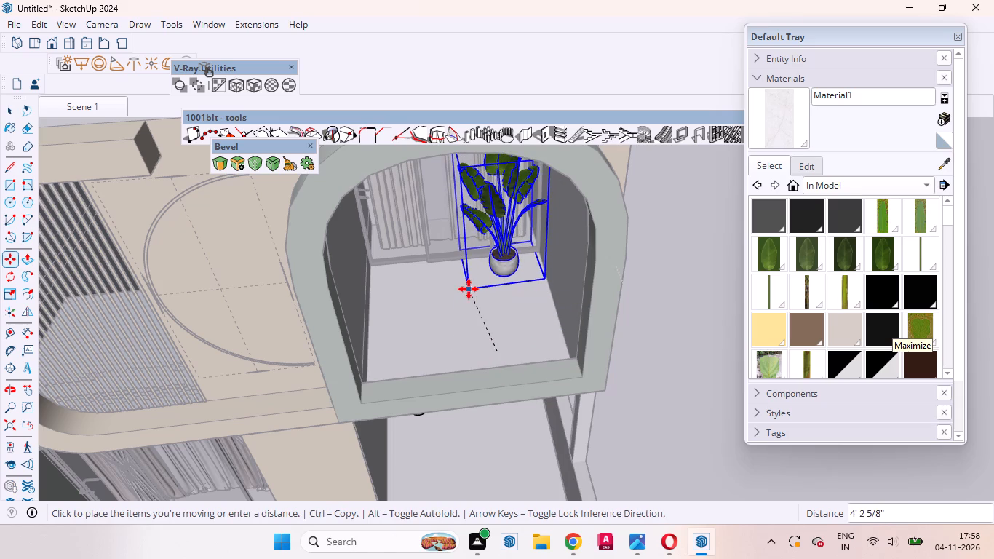
scroll(514, 258, up, 12)
scroll(485, 289, down, 1)
scroll(485, 289, up, 11)
middle_drag(484, 318, 541, 285)
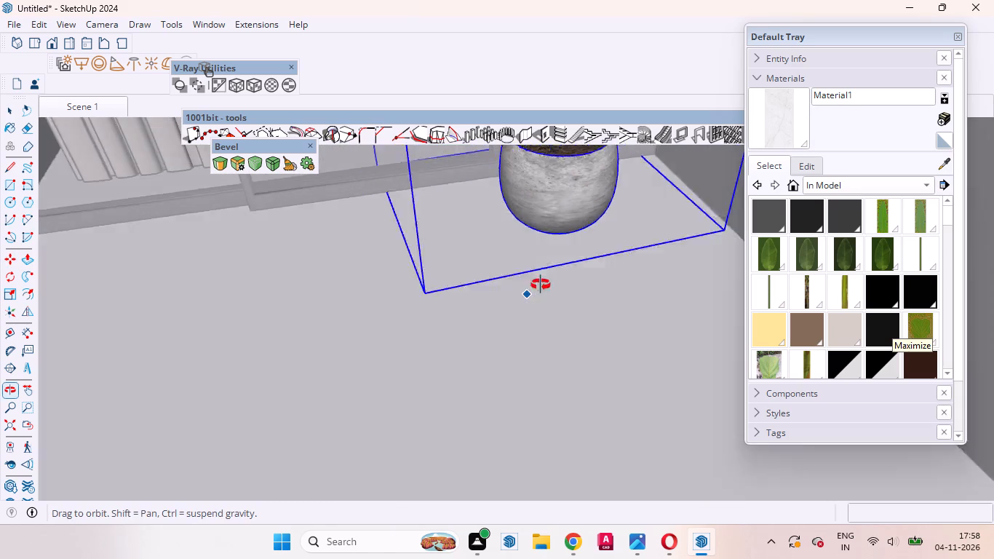
middle_drag(541, 285, 485, 376)
scroll(471, 382, up, 1)
scroll(471, 383, down, 9)
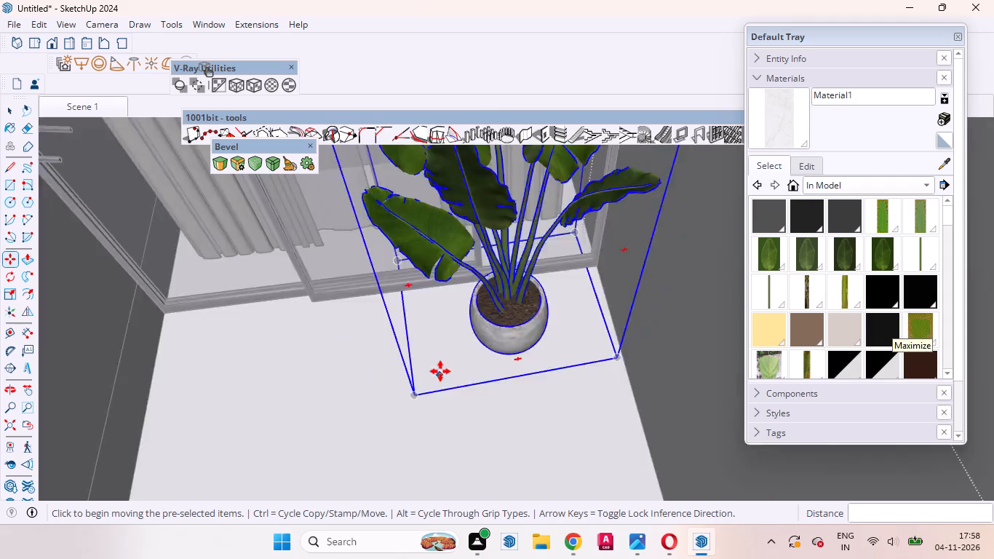
scroll(440, 371, down, 6)
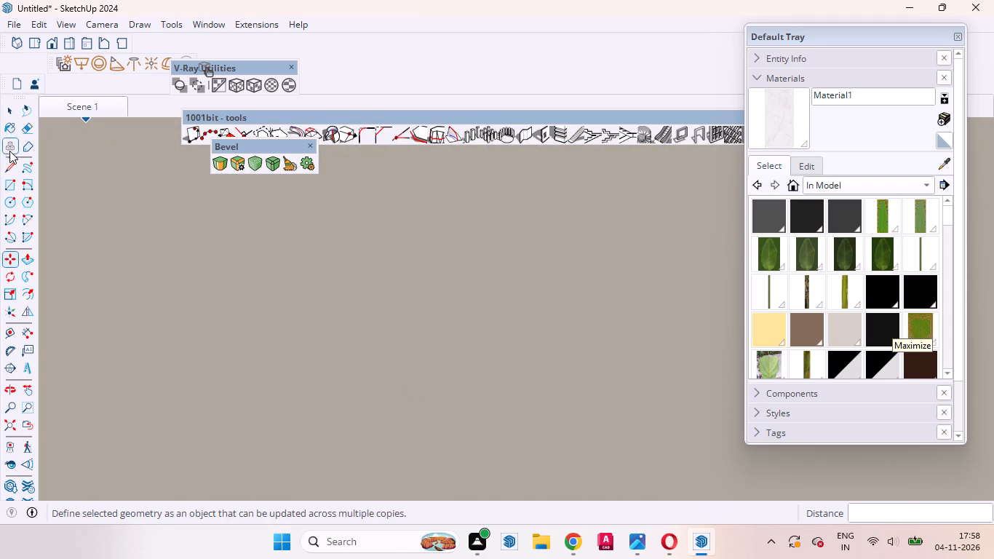
click(16, 113)
click(68, 111)
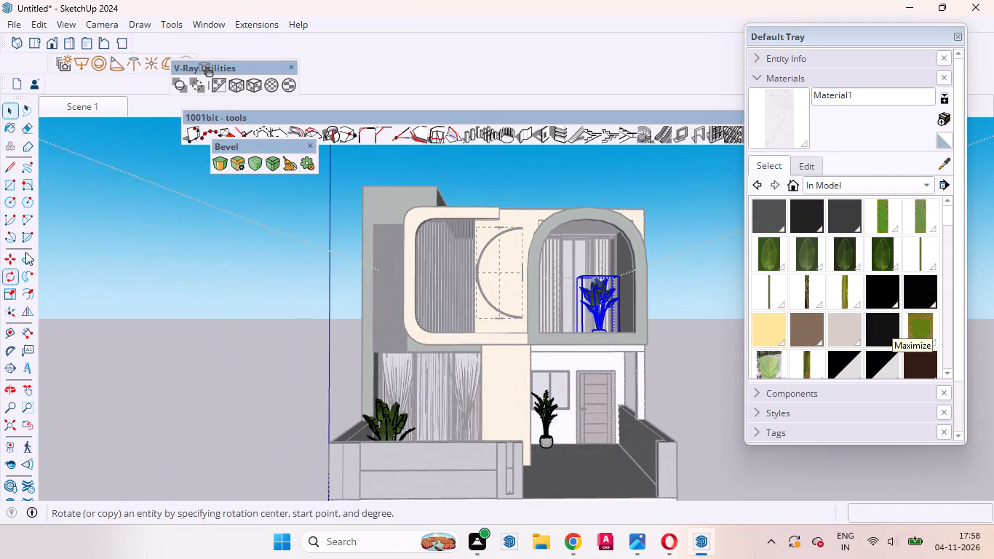
double_click(235, 396)
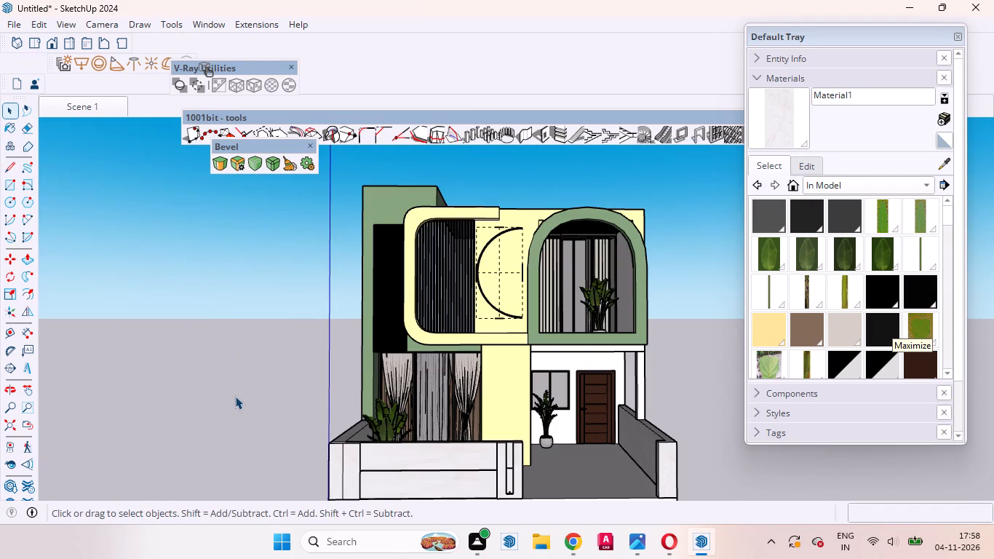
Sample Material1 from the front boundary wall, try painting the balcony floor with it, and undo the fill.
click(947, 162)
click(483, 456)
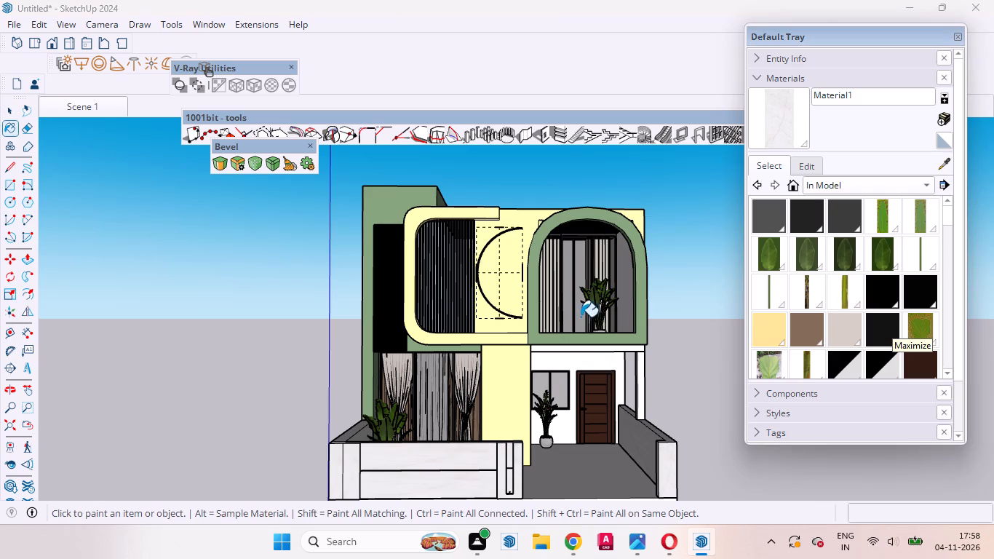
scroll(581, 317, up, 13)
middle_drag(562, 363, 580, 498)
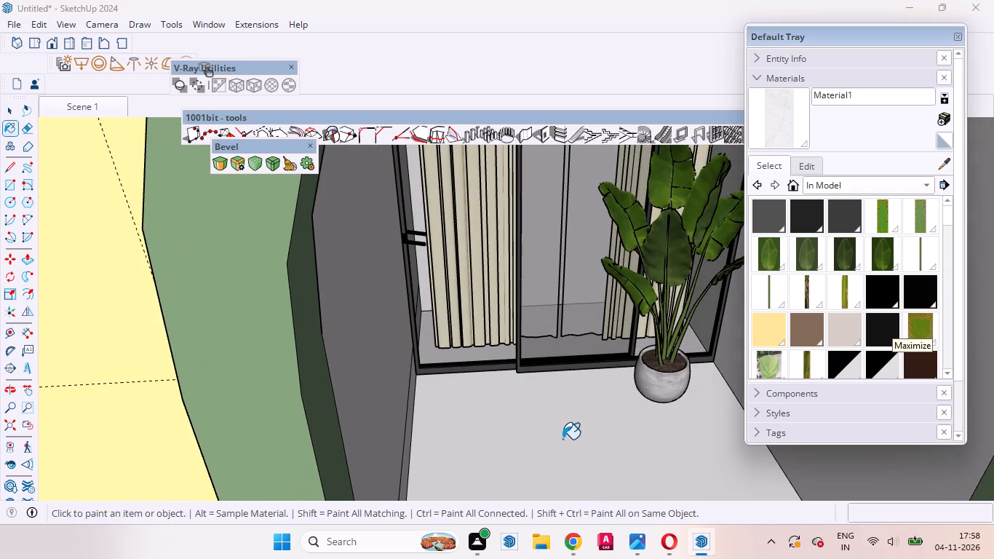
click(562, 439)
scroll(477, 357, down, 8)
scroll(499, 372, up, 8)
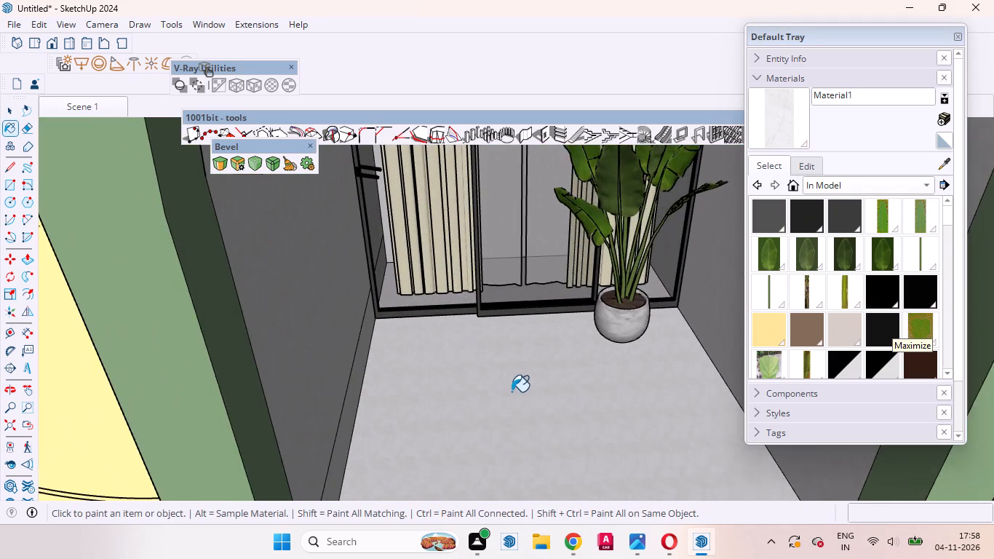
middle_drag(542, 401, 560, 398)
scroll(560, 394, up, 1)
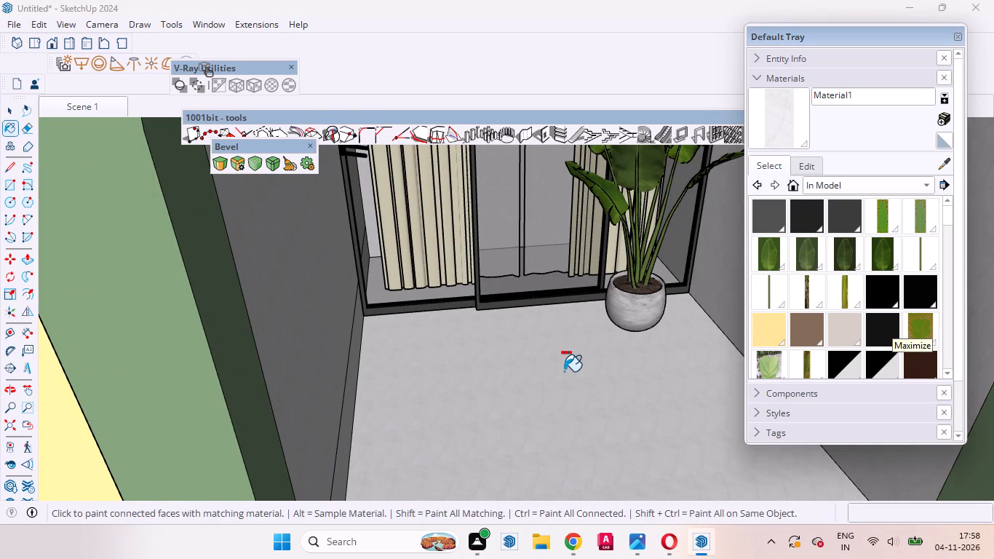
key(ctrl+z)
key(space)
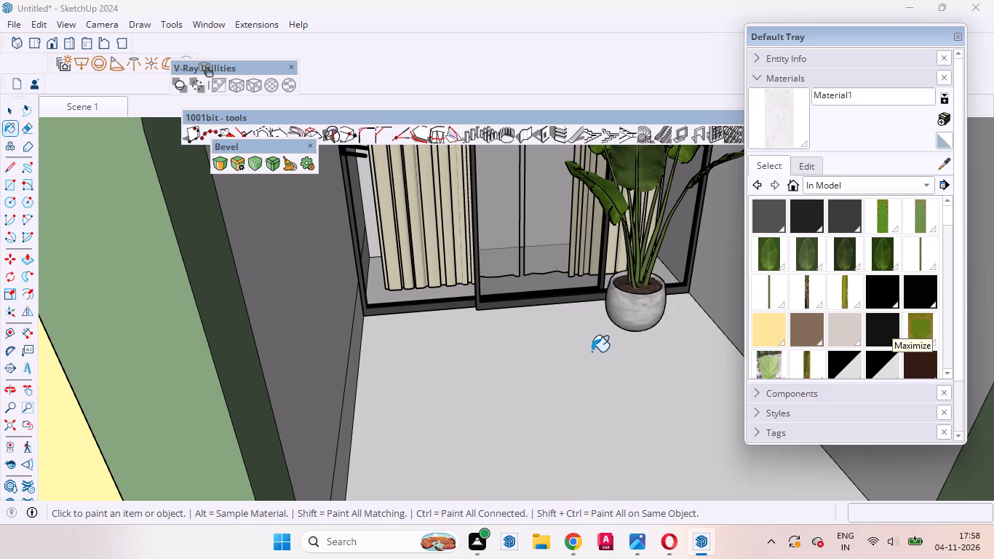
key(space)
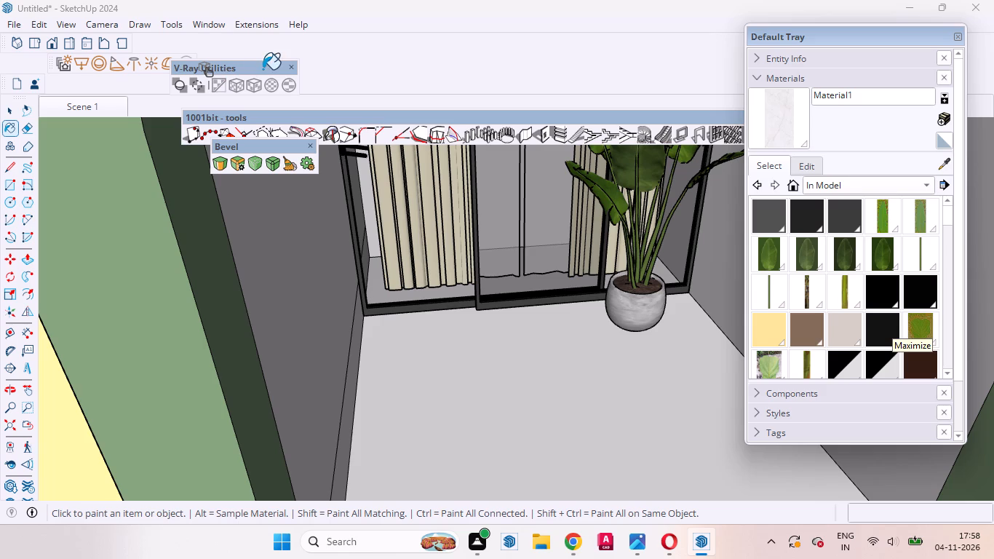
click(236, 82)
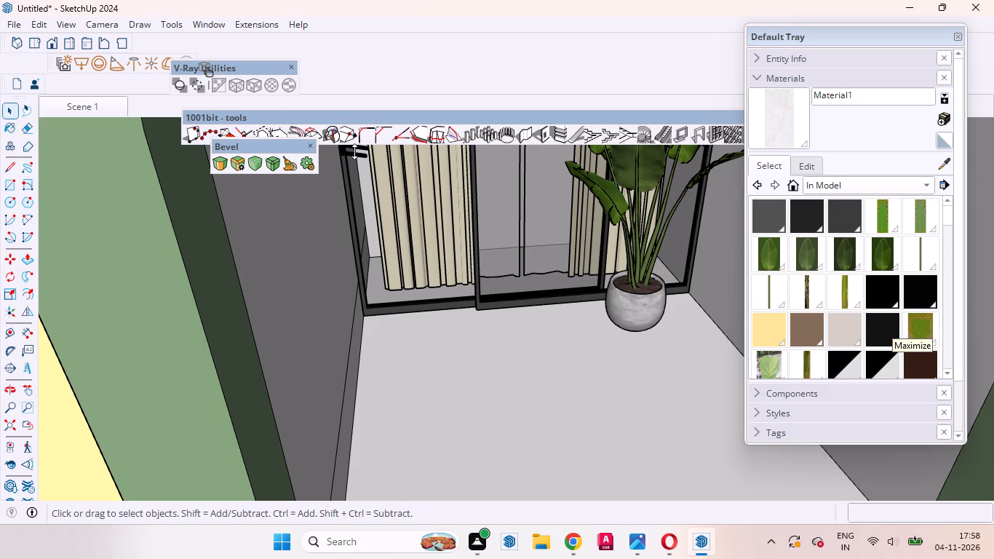
Open the house group, select the balcony floor face and paint it with Material1.
scroll(402, 283, down, 9)
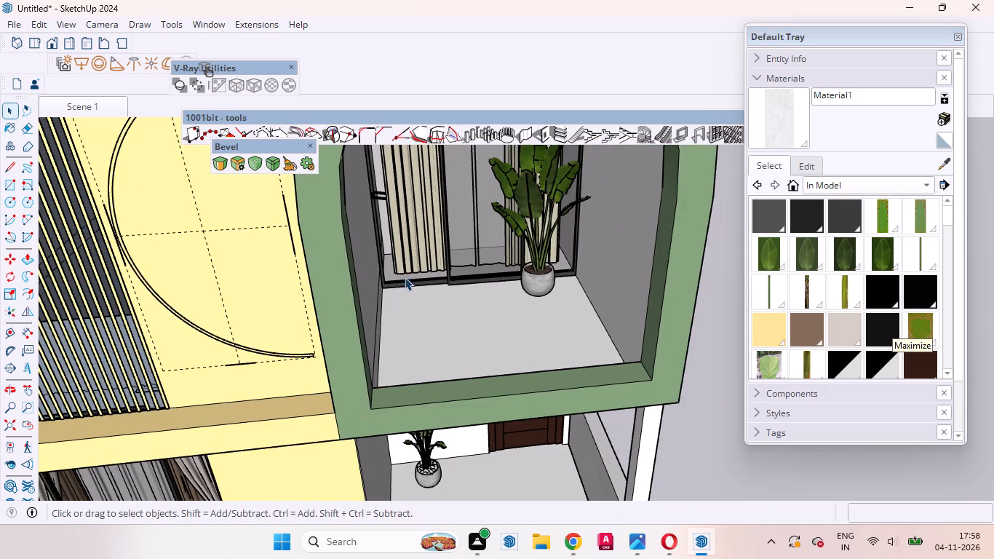
middle_drag(405, 287, 420, 350)
scroll(446, 269, down, 8)
scroll(432, 334, up, 5)
scroll(444, 333, down, 2)
scroll(444, 333, up, 4)
click(476, 322)
double_click(474, 318)
click(488, 320)
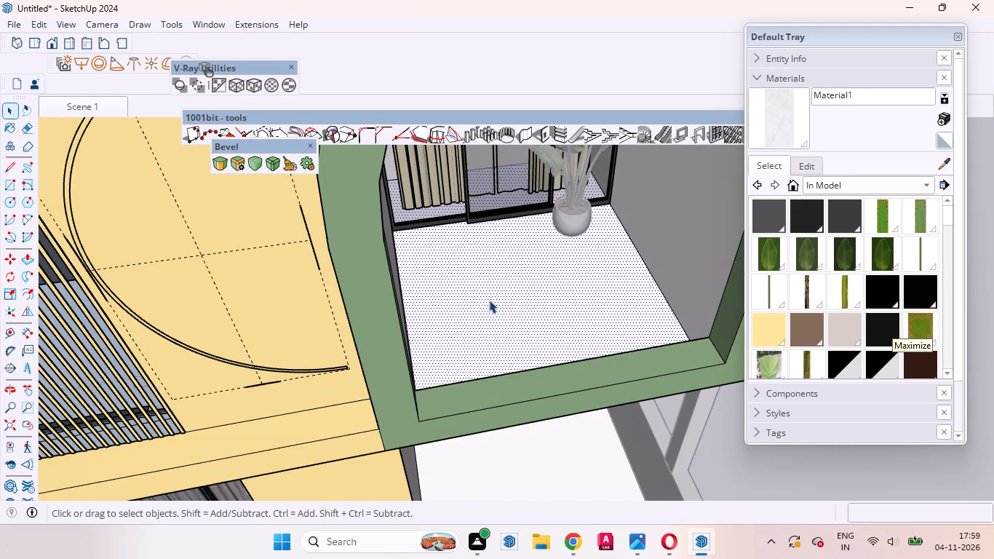
click(490, 300)
click(797, 119)
click(549, 298)
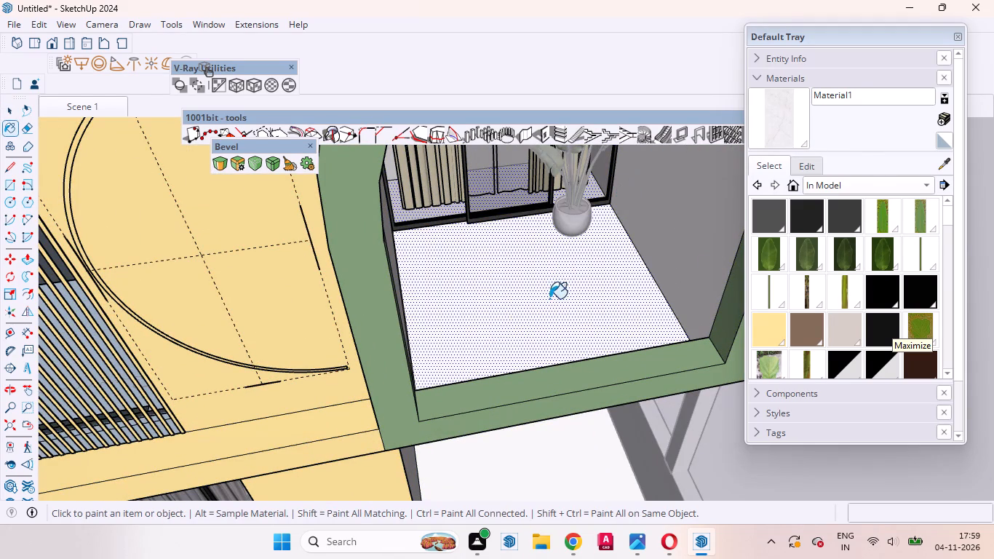
scroll(488, 273, down, 5)
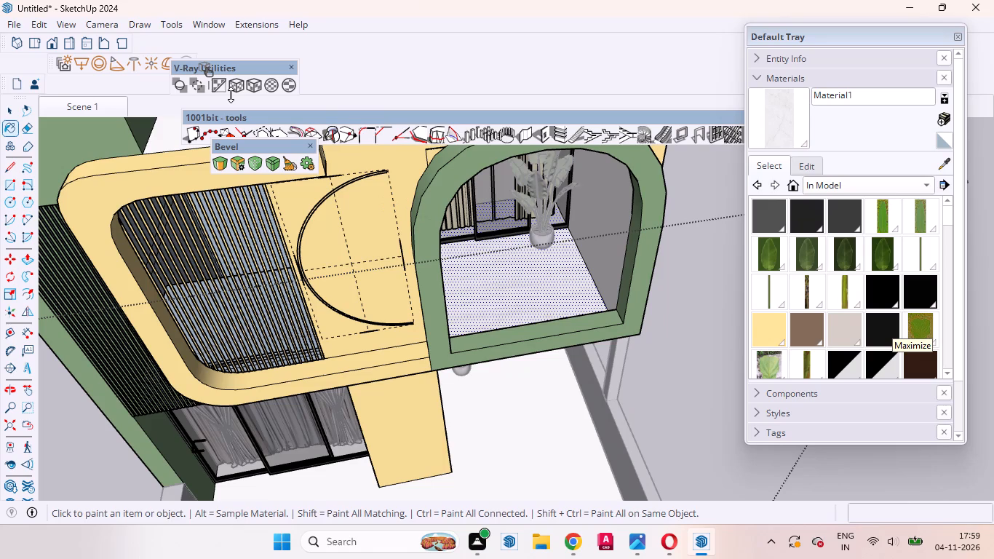
scroll(237, 86, up, 3)
Apply V-Ray's fitted tri-planar projection to the balcony floor's texture and leave the group.
click(256, 76)
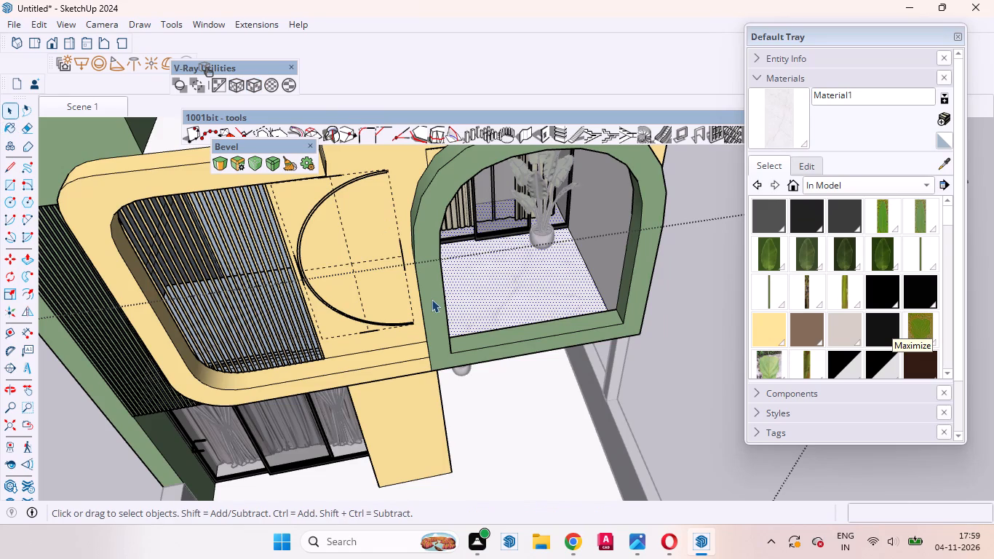
scroll(432, 299, up, 3)
scroll(437, 282, down, 10)
text(n)
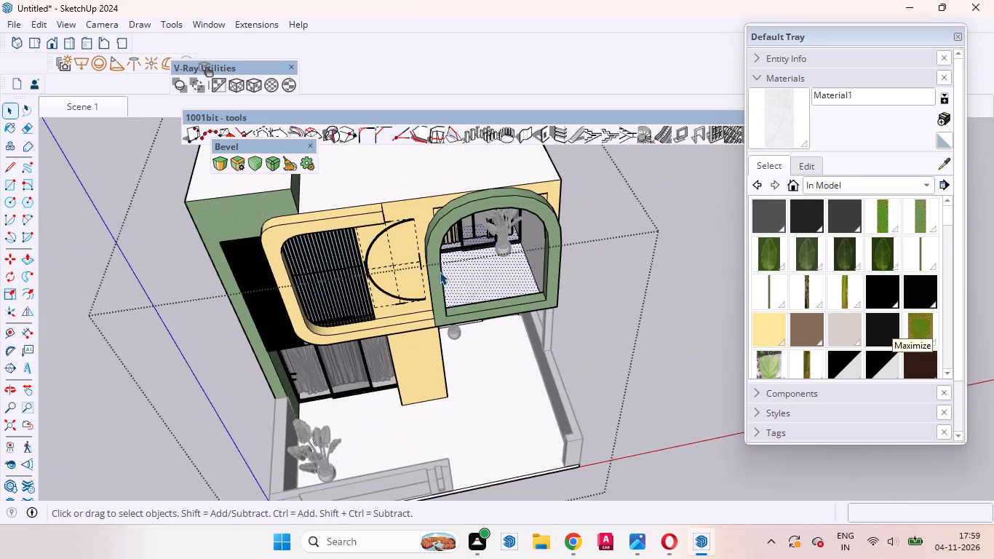
key(space)
scroll(464, 336, down, 8)
double_click(578, 323)
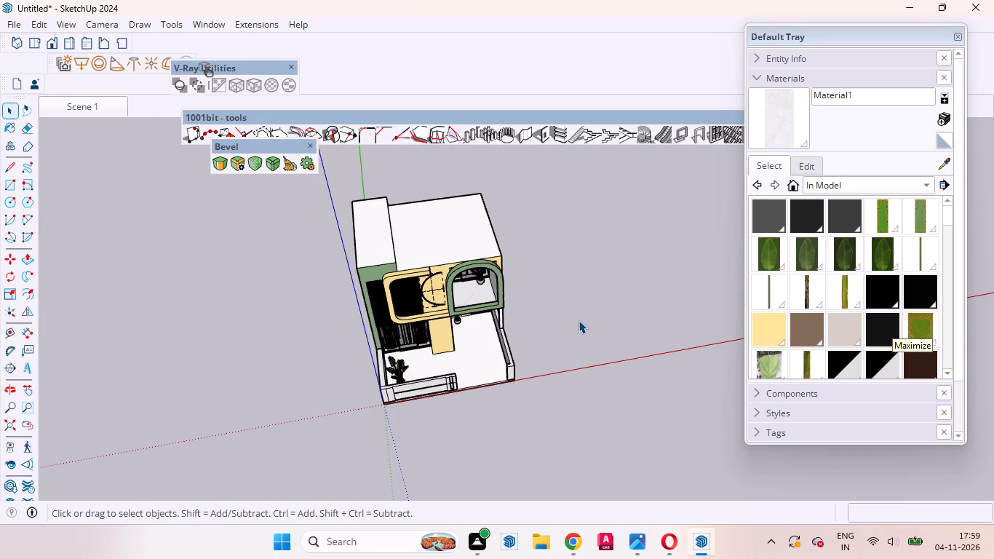
Open the house group, select the front yard and porch floor face, and paint it with Material1.
scroll(498, 285, up, 11)
middle_drag(448, 360, 506, 229)
scroll(469, 253, down, 2)
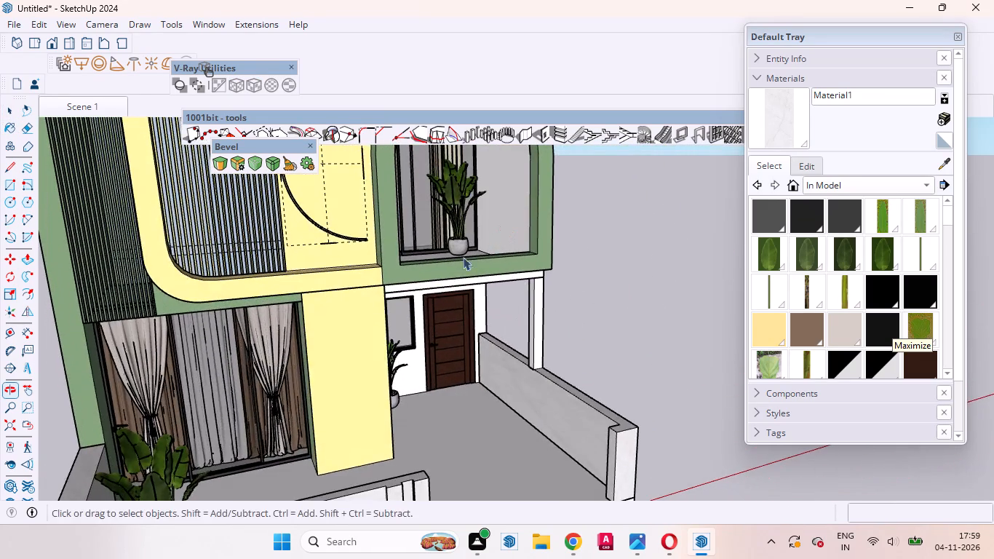
scroll(463, 257, down, 8)
middle_drag(397, 323, 375, 440)
scroll(375, 418, up, 10)
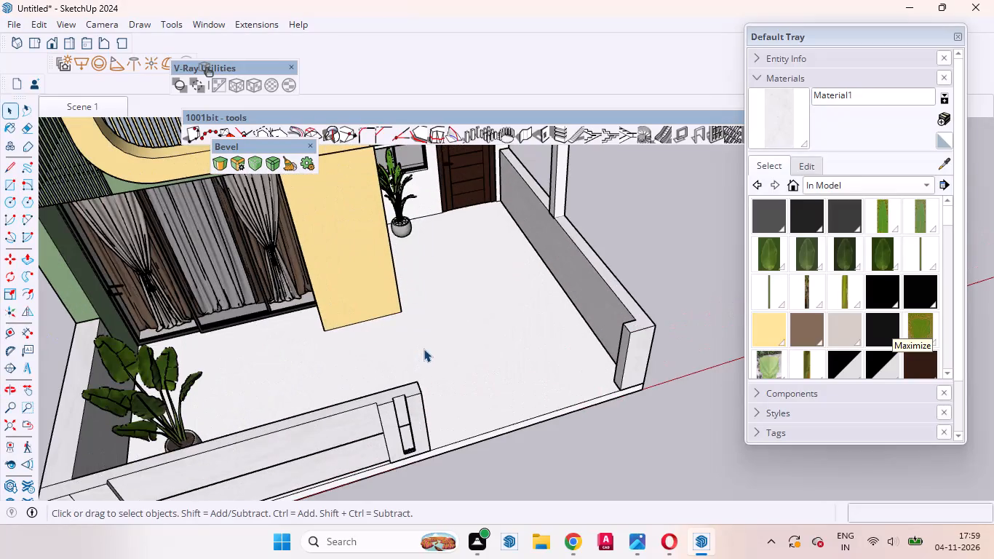
scroll(424, 349, up, 4)
click(455, 343)
double_click(456, 344)
click(481, 328)
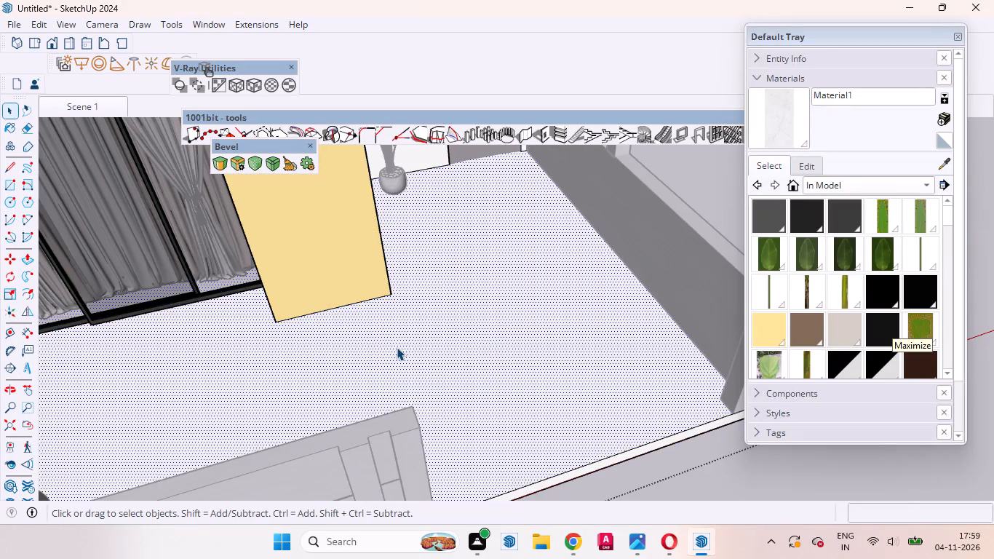
click(779, 127)
click(529, 323)
Apply V-Ray's fitted tri-planar projection to the front yard floor's texture and leave the group.
scroll(512, 308, down, 9)
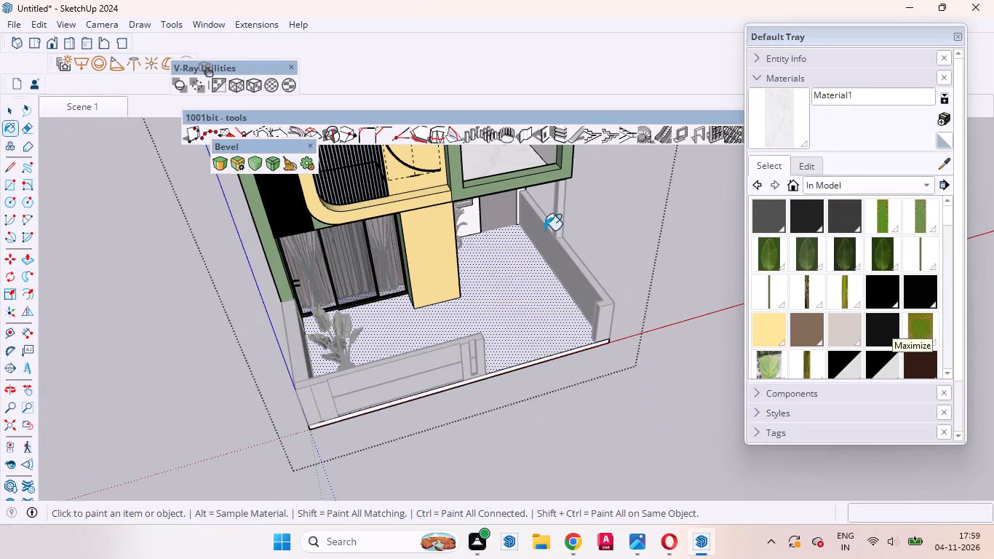
click(250, 83)
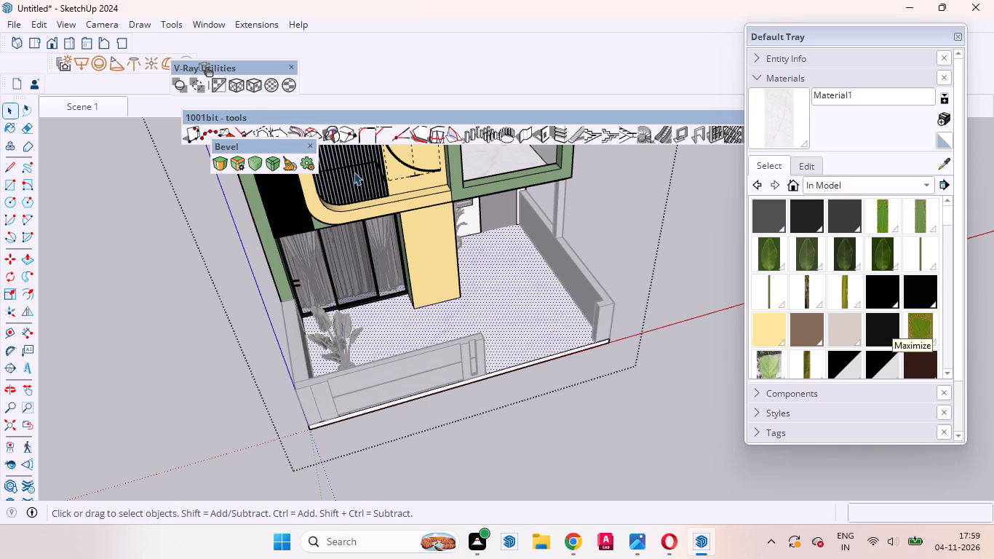
middle_drag(665, 296, 615, 298)
click(665, 258)
Examine the whole front facade, including the slatted upper window panel and the arched balcony, from near and far.
scroll(664, 264, down, 5)
middle_drag(549, 340, 530, 231)
scroll(461, 350, down, 9)
scroll(495, 213, up, 9)
middle_drag(482, 329, 485, 239)
scroll(482, 245, down, 5)
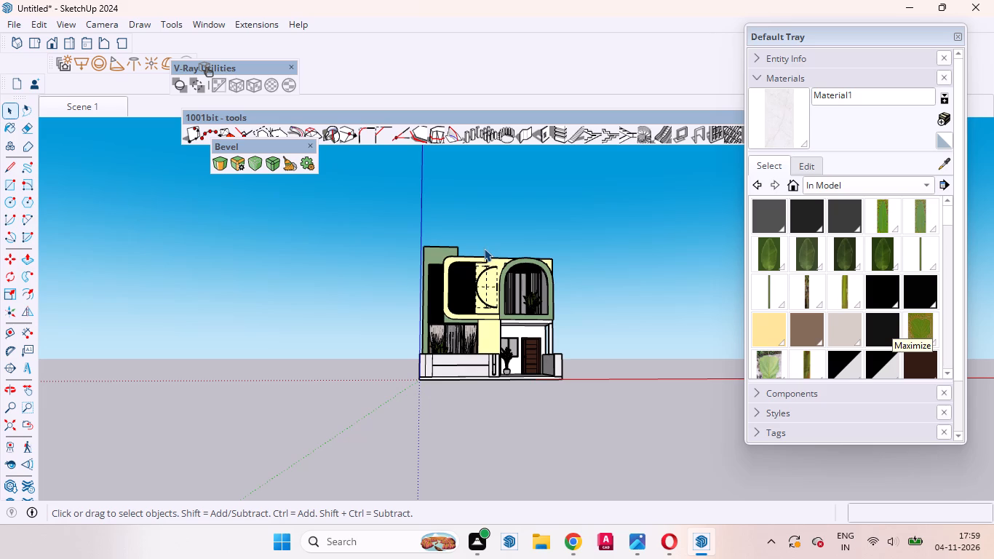
ctrl+scroll(457, 289, up, 7)
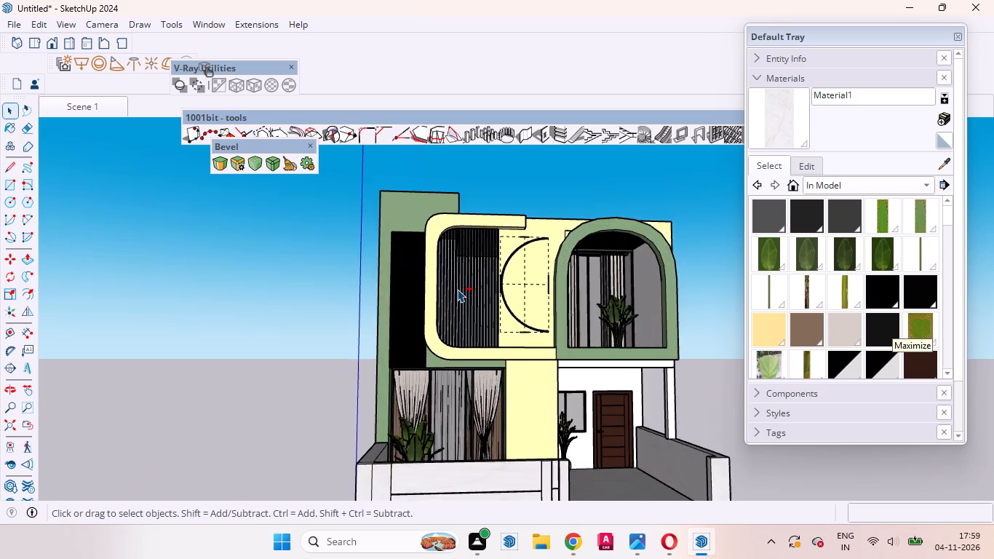
ctrl+scroll(457, 289, up, 10)
ctrl+scroll(457, 289, down, 4)
ctrl+scroll(457, 289, up, 3)
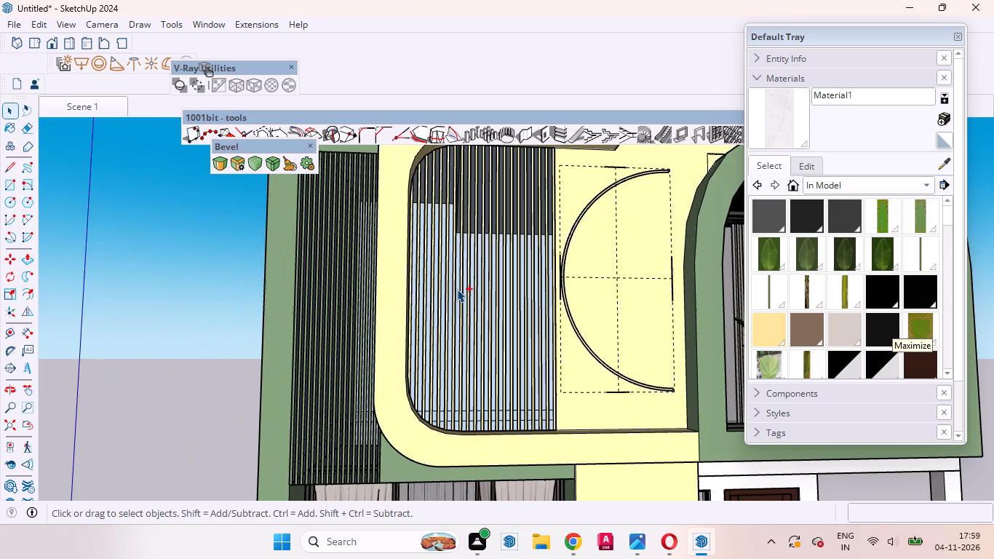
ctrl+scroll(457, 289, down, 4)
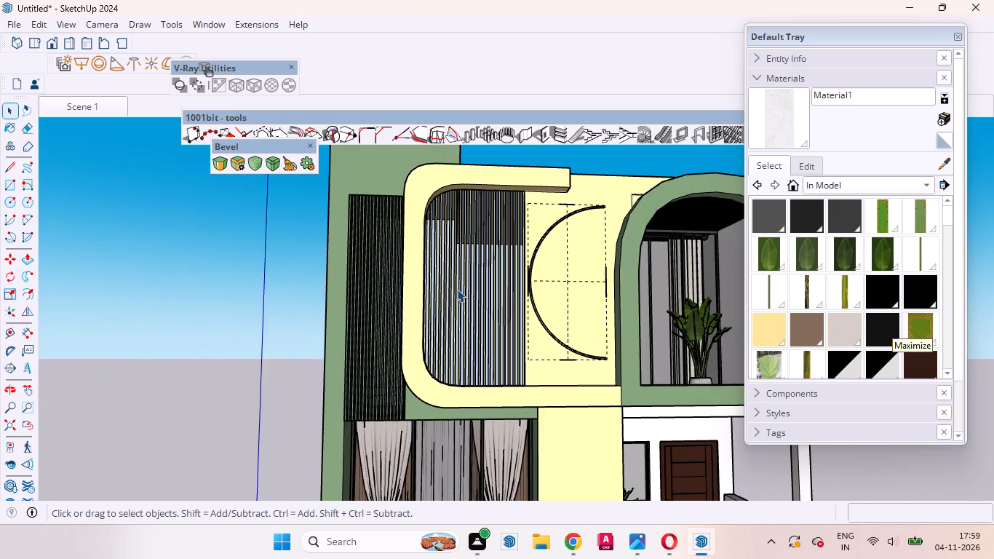
ctrl+scroll(457, 289, down, 5)
ctrl+scroll(457, 289, up, 4)
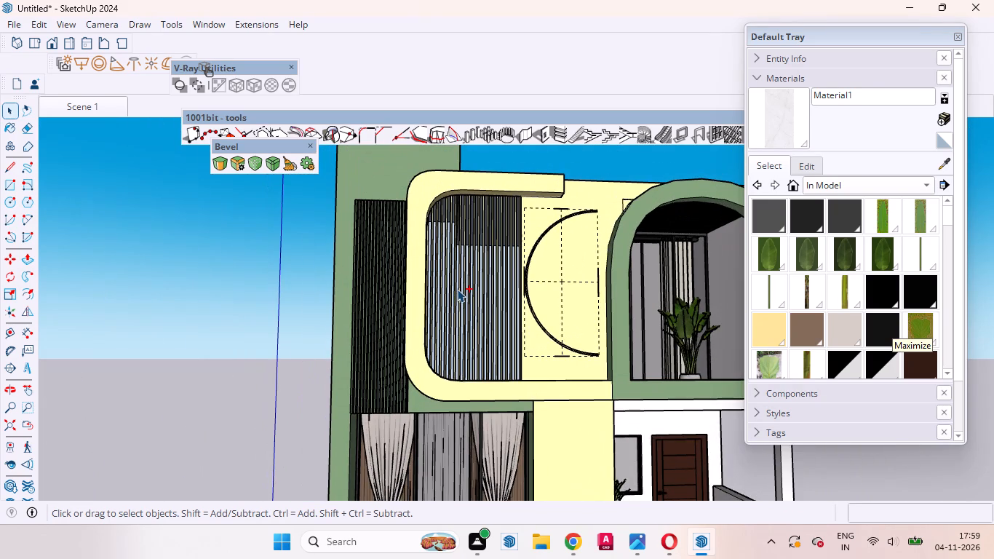
ctrl+scroll(457, 289, down, 2)
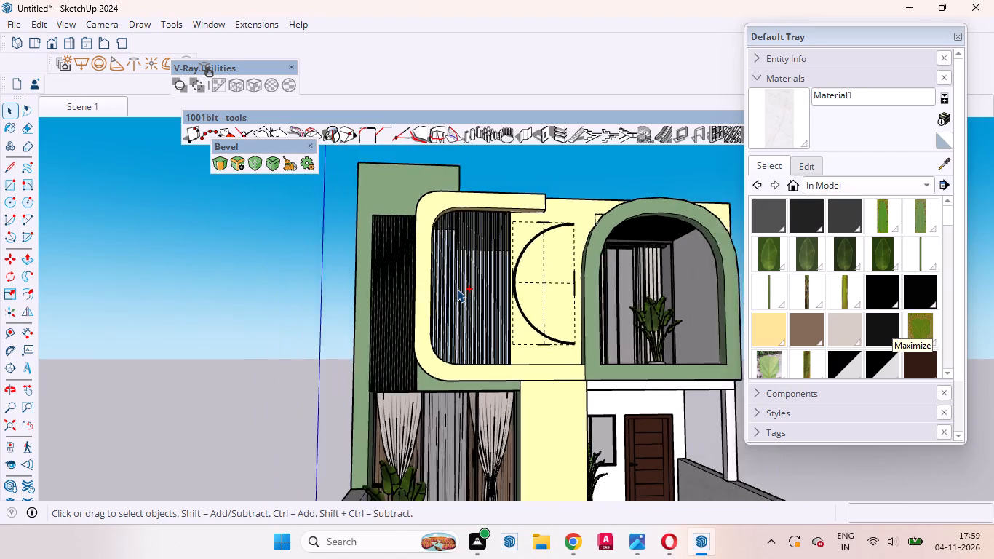
ctrl+scroll(457, 289, down, 4)
ctrl+scroll(457, 289, up, 3)
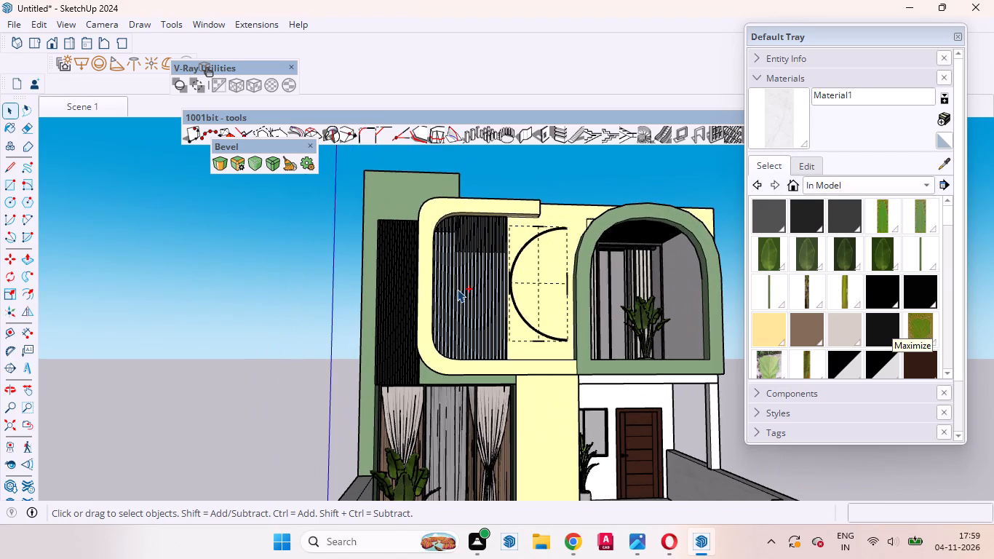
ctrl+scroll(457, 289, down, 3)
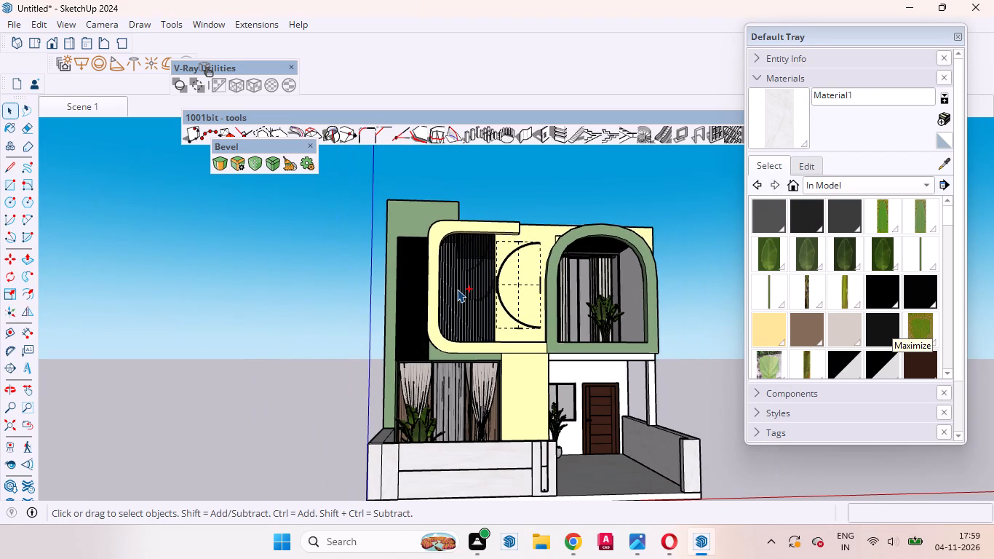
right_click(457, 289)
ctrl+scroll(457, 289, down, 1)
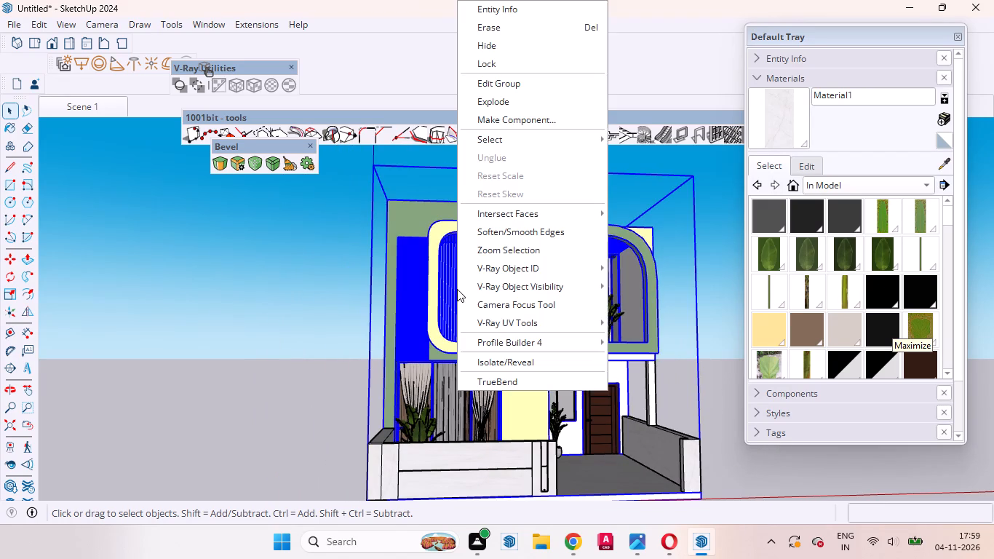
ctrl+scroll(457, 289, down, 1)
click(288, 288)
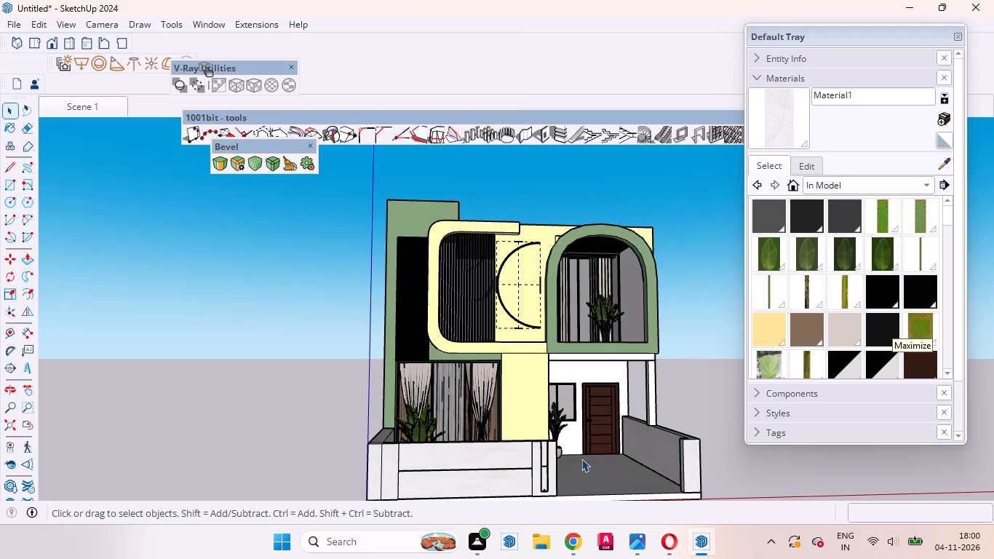
Review the whole front facade from further away and restore the saved Scene 1 view.
scroll(581, 459, down, 3)
scroll(568, 447, up, 3)
scroll(537, 439, down, 8)
scroll(554, 397, up, 6)
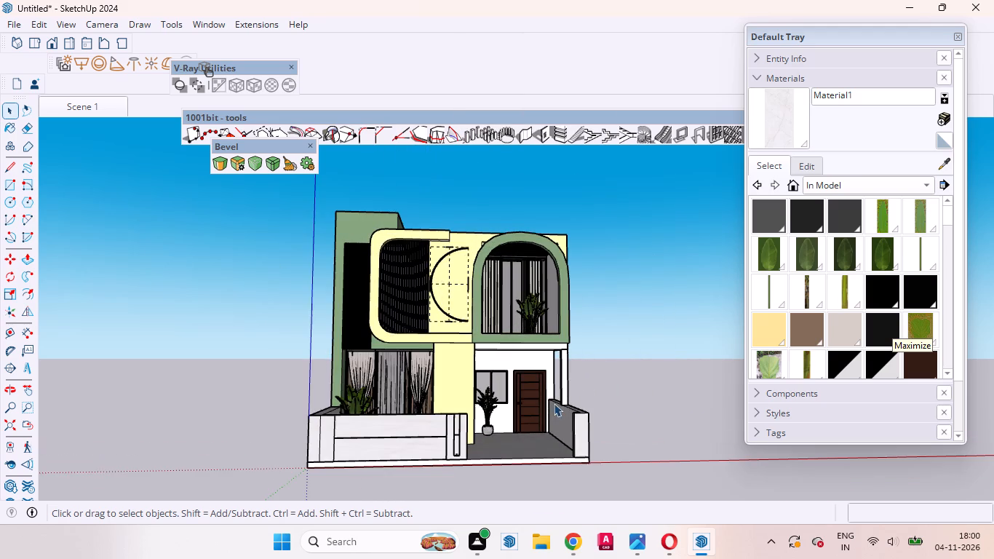
middle_drag(523, 419, 506, 409)
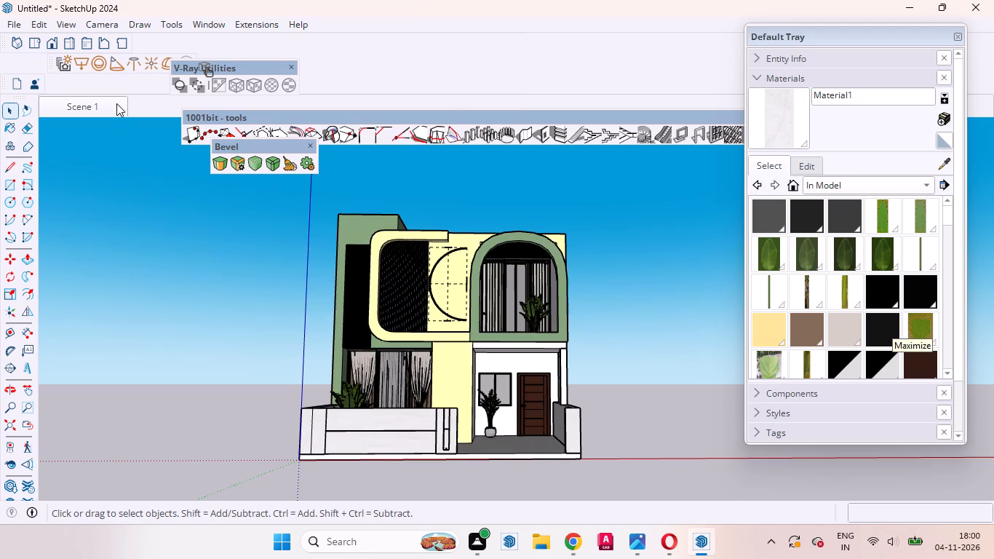
click(116, 103)
click(107, 103)
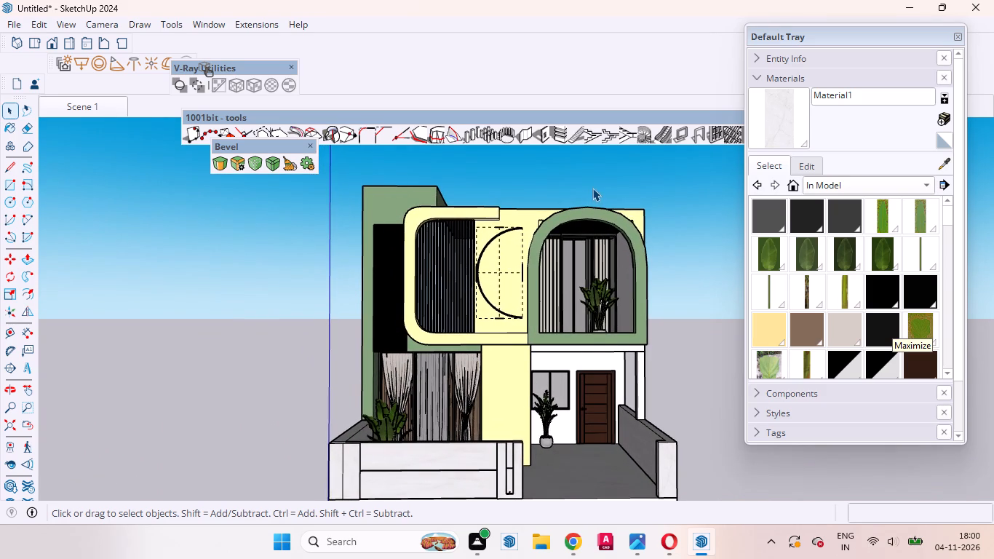
Examine the slatted wood ceiling inside the arched balcony from below, with the house group selected.
middle_drag(560, 215, 492, 125)
scroll(530, 189, up, 3)
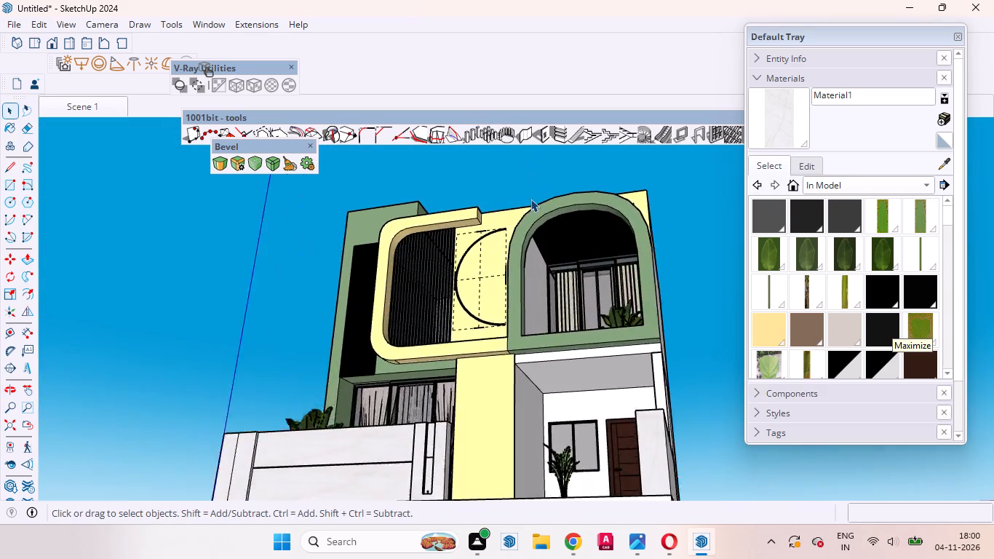
scroll(530, 199, up, 12)
middle_drag(568, 266, 522, 213)
scroll(488, 183, up, 9)
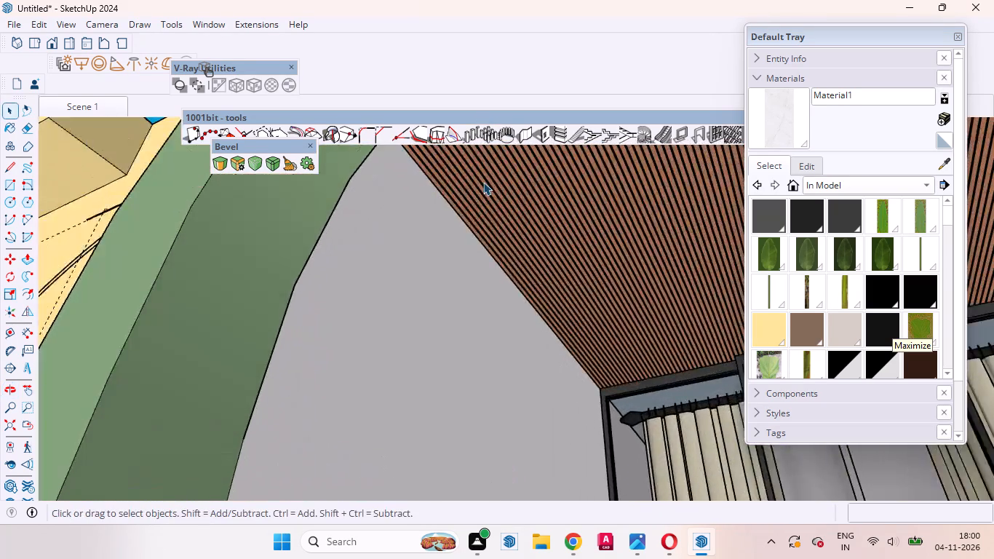
scroll(483, 182, up, 6)
click(474, 167)
scroll(491, 247, down, 10)
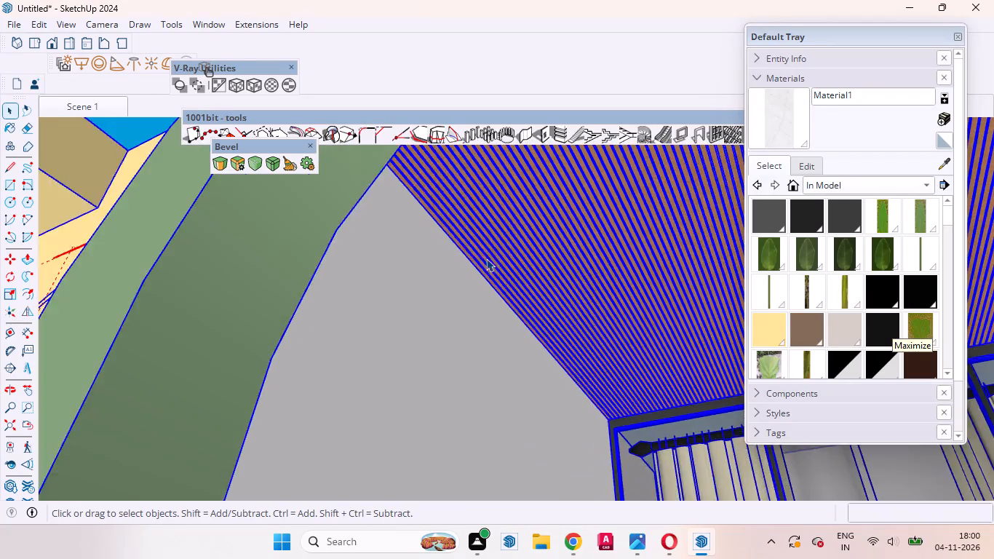
scroll(486, 258, down, 9)
click(430, 170)
double_click(597, 226)
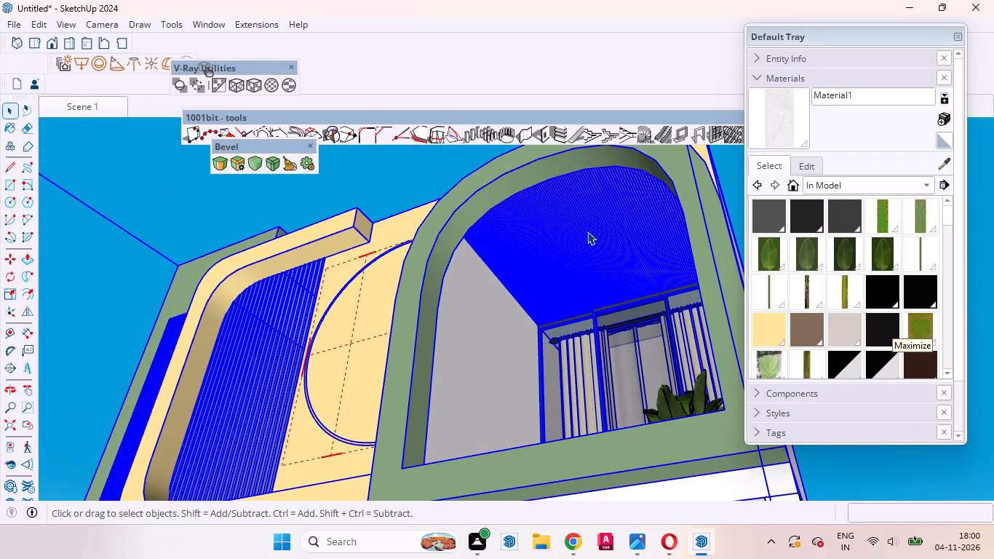
click(587, 231)
click(552, 215)
double_click(552, 219)
click(556, 218)
click(533, 207)
click(523, 194)
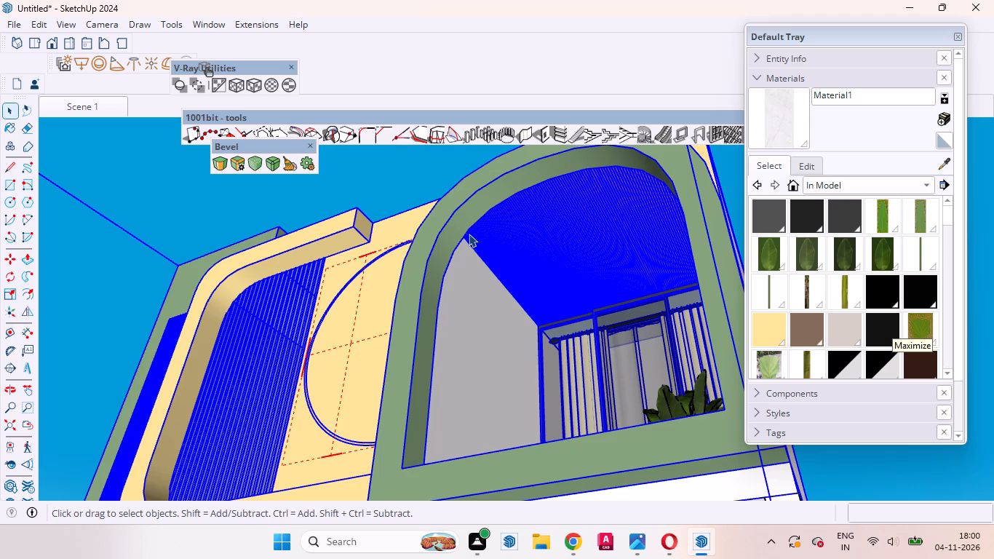
click(560, 265)
click(557, 260)
click(538, 232)
Examine the vertical slat panels beside and inside the upper floor's rounded yellow frame up close, and clear the selection.
middle_drag(398, 203, 596, 309)
scroll(582, 291, down, 4)
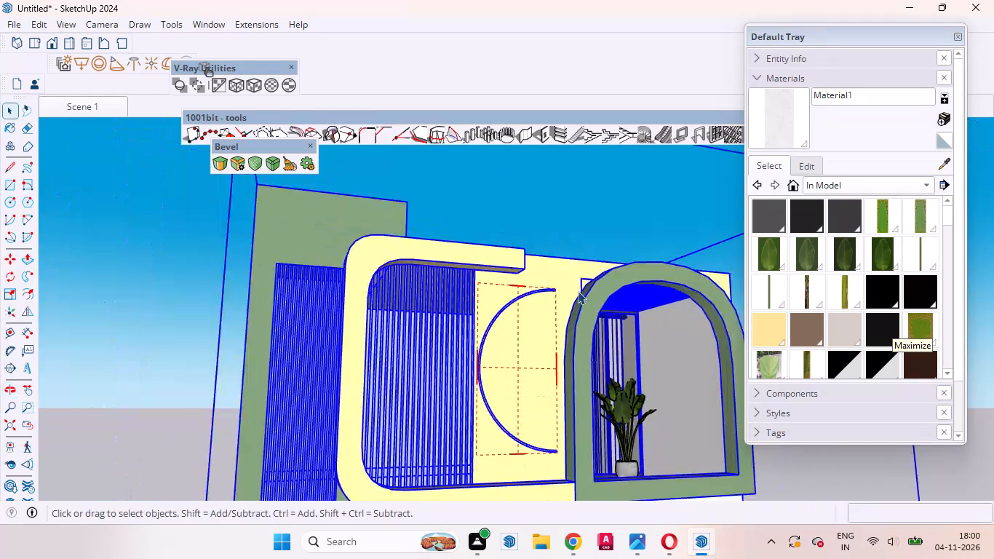
scroll(578, 291, down, 4)
middle_drag(424, 292, 518, 280)
scroll(485, 307, up, 7)
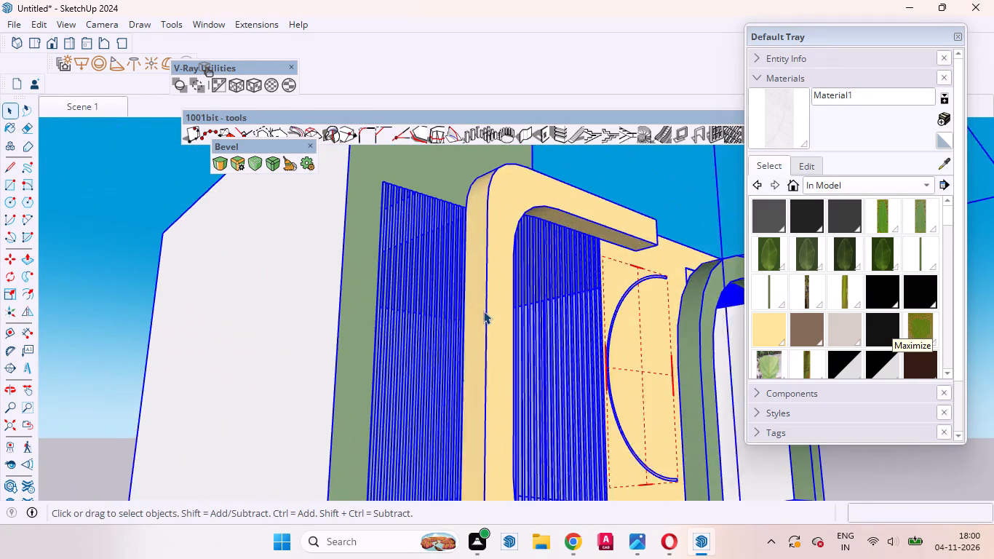
scroll(483, 311, up, 15)
scroll(0, 257, down, 3)
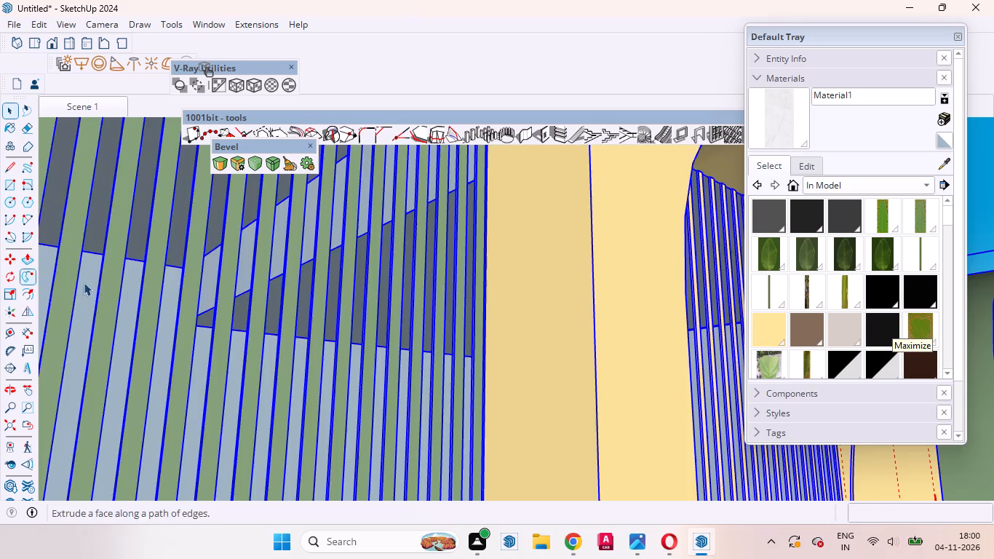
scroll(158, 293, up, 7)
scroll(178, 288, down, 11)
middle_drag(167, 289, 152, 294)
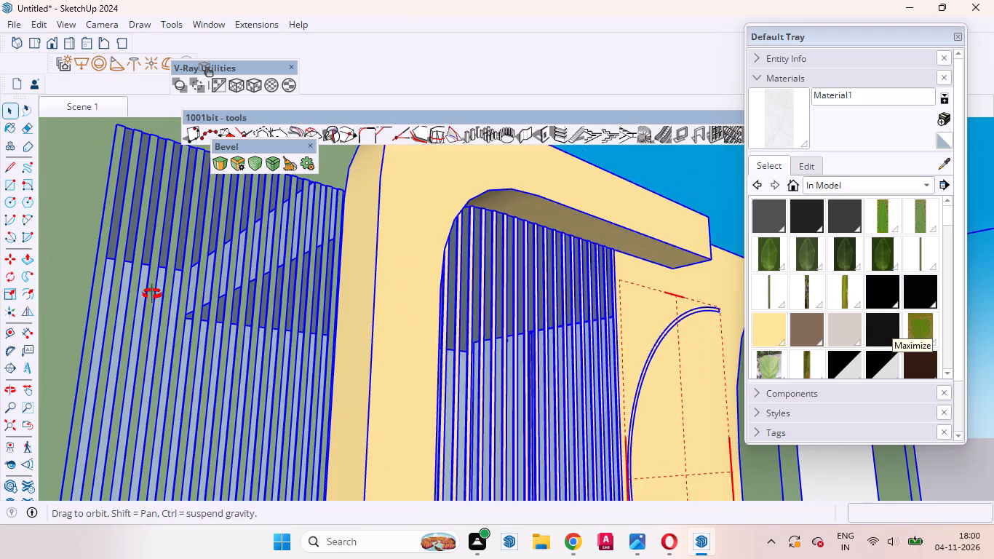
middle_drag(152, 294, 132, 301)
scroll(154, 314, down, 14)
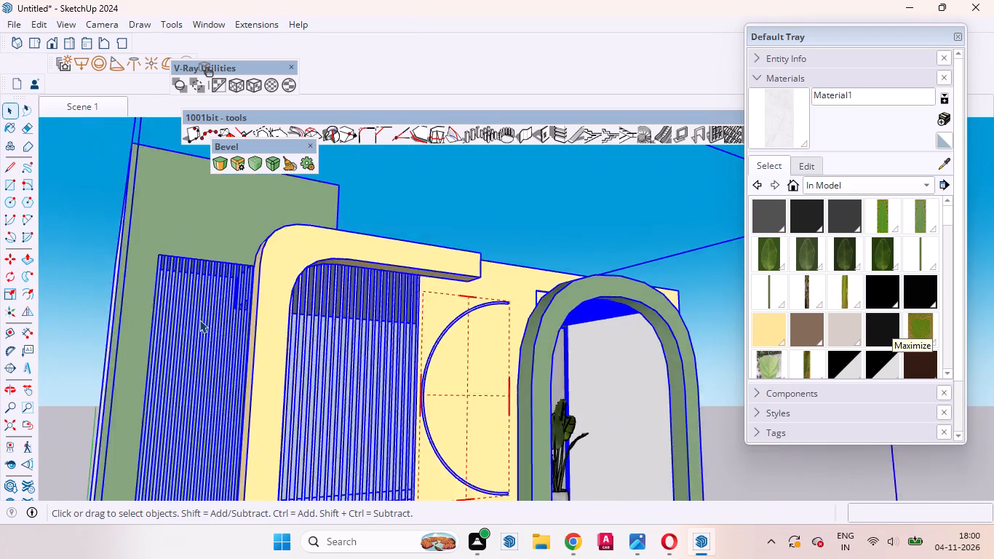
scroll(199, 320, up, 1)
scroll(199, 320, down, 10)
click(343, 228)
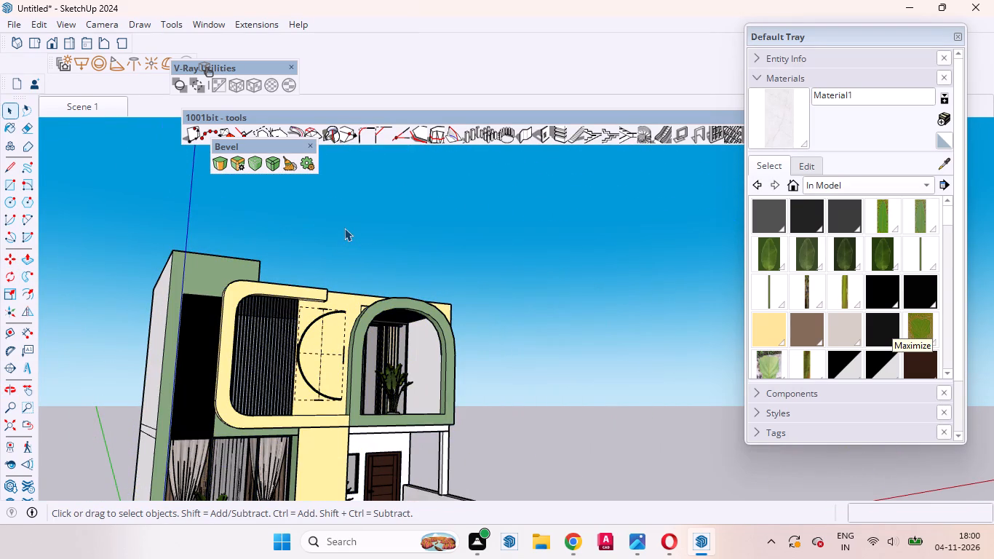
click(344, 228)
Restore the Scene 1 view and examine the porch area and the marble-clad corner pillar of the front boundary wall.
click(100, 98)
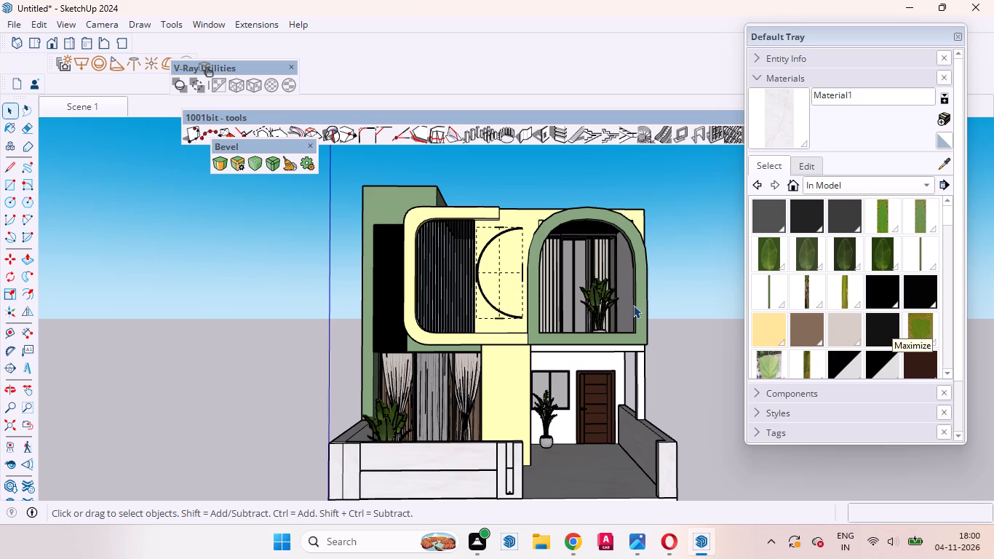
scroll(469, 403, up, 5)
scroll(530, 277, down, 4)
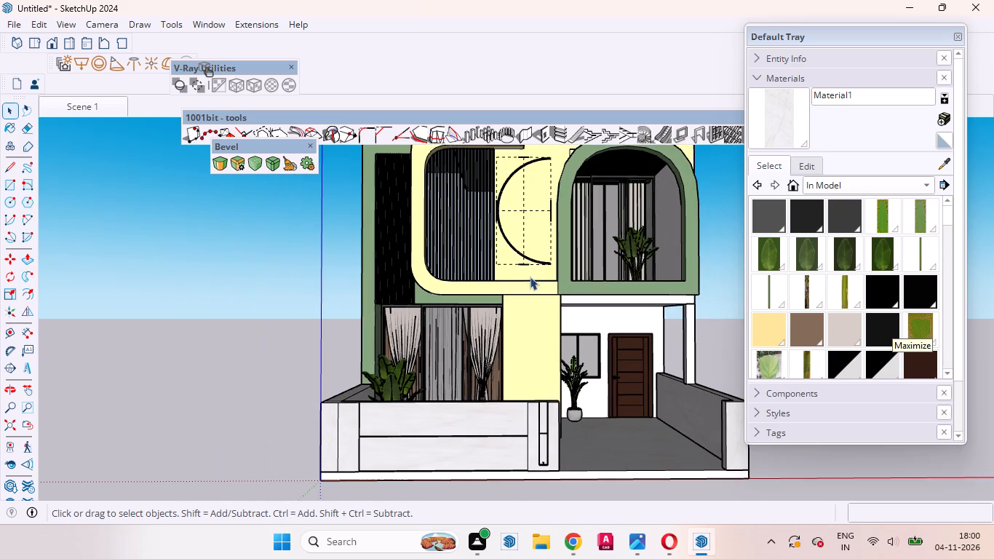
middle_drag(552, 289, 491, 443)
scroll(353, 405, up, 11)
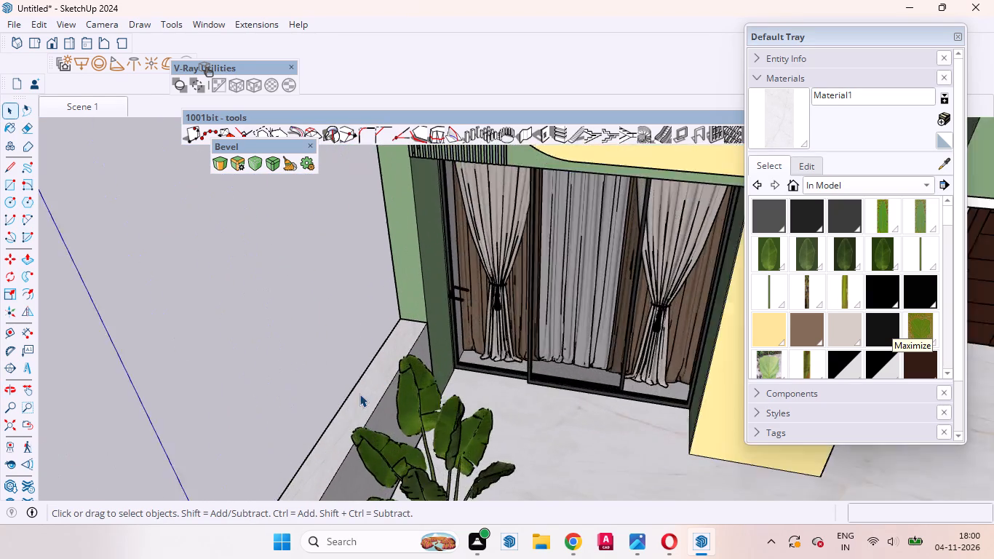
scroll(359, 394, up, 9)
scroll(367, 383, down, 15)
middle_drag(434, 381, 490, 330)
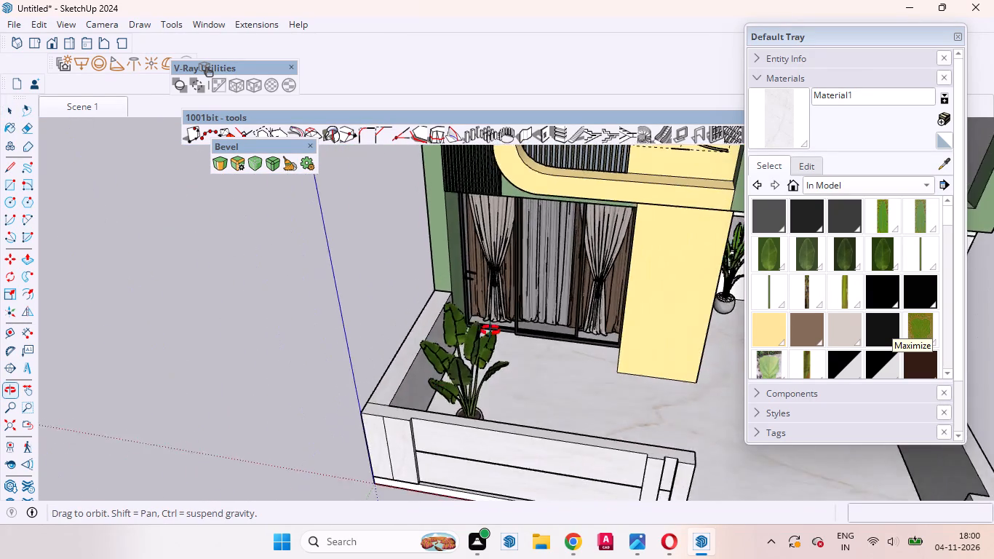
middle_drag(490, 330, 550, 250)
middle_click(550, 250)
scroll(488, 329, up, 12)
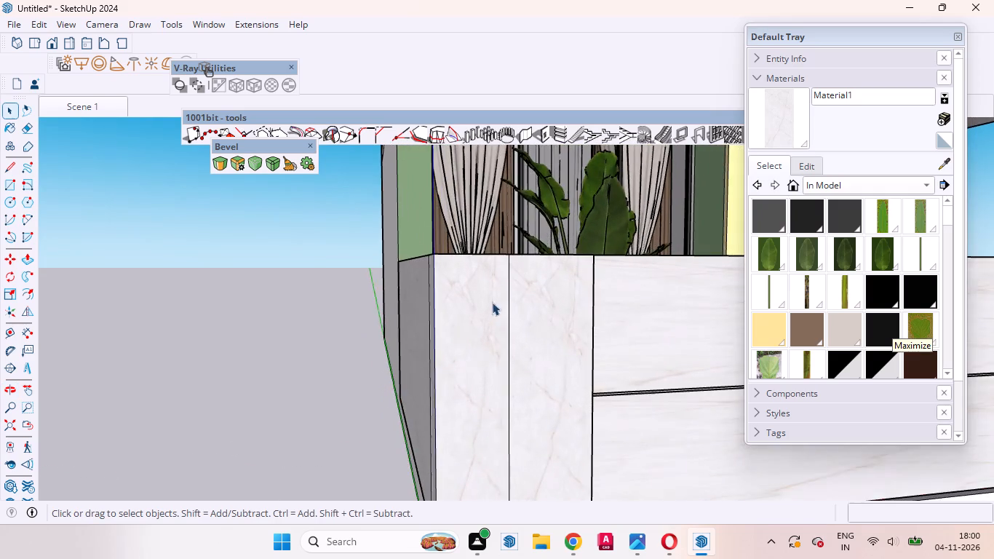
scroll(488, 309, up, 5)
middle_drag(477, 328, 527, 291)
middle_click(528, 288)
middle_drag(533, 282, 543, 266)
middle_drag(543, 266, 437, 359)
scroll(430, 359, down, 4)
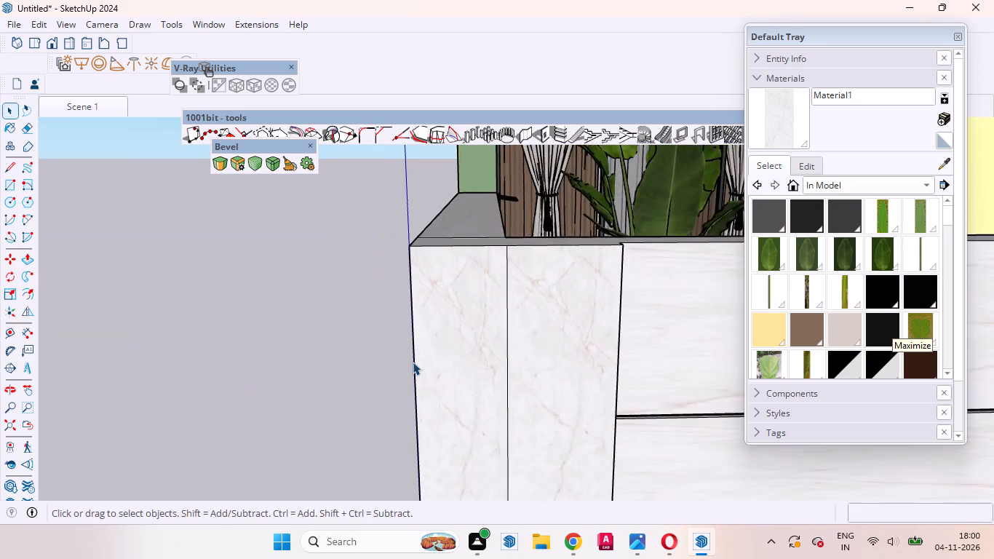
Examine up close the horizontal groove in the marble-clad front boundary wall and its junction with the corner pillar.
scroll(413, 362, down, 4)
scroll(582, 396, up, 20)
scroll(582, 396, up, 2)
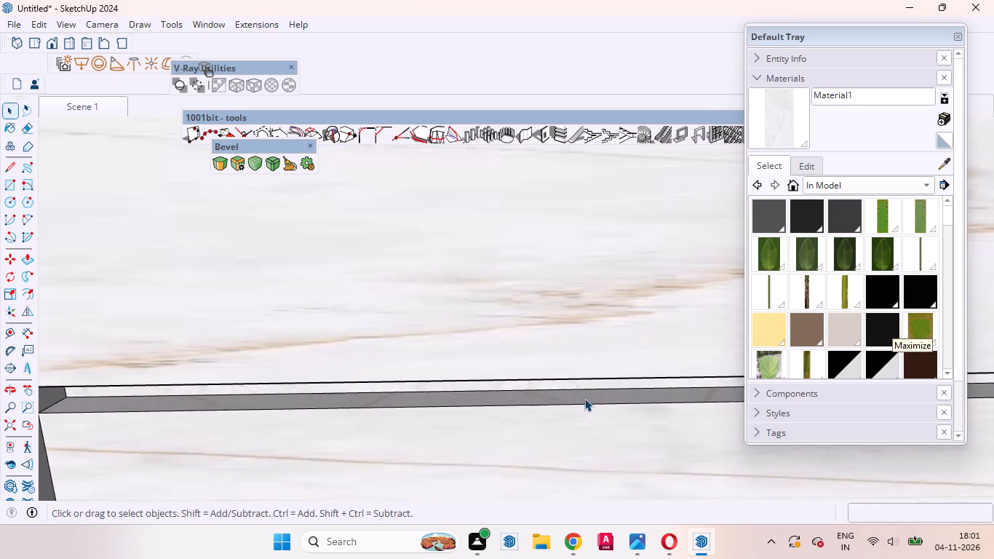
scroll(584, 398, up, 3)
middle_drag(583, 400, 624, 230)
middle_click(624, 230)
scroll(557, 351, up, 4)
scroll(536, 389, down, 4)
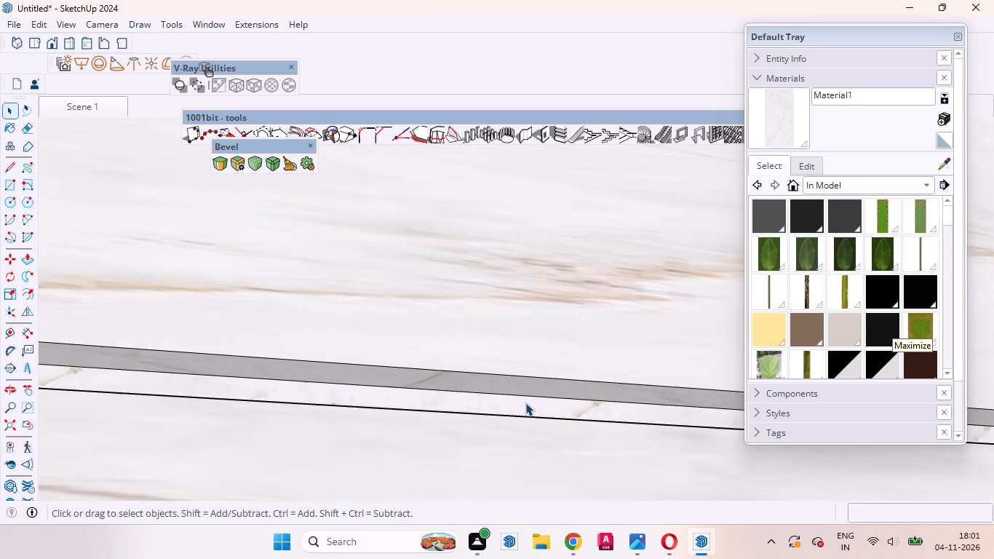
scroll(525, 403, down, 17)
scroll(505, 343, down, 6)
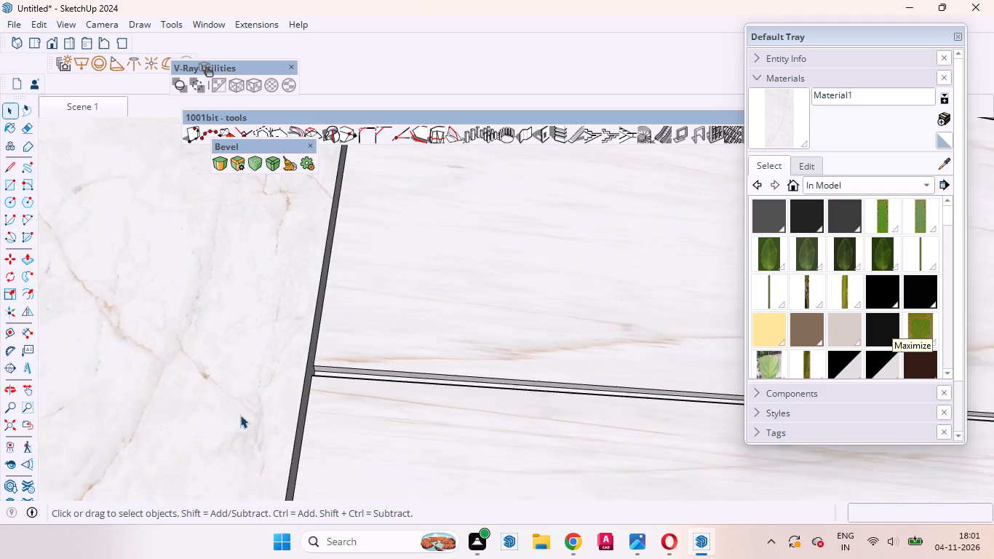
scroll(240, 415, down, 9)
scroll(228, 290, up, 10)
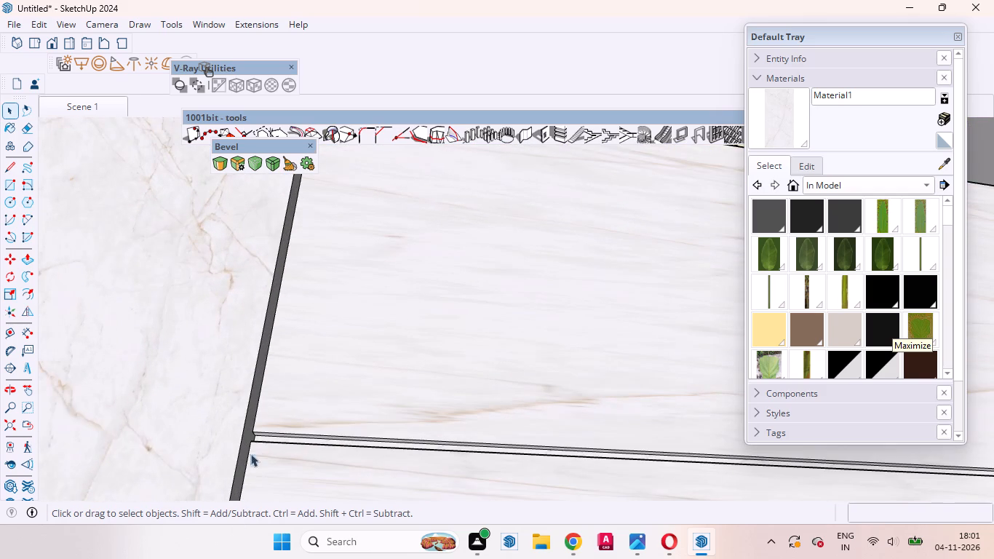
scroll(253, 432, up, 12)
middle_drag(271, 429, 193, 502)
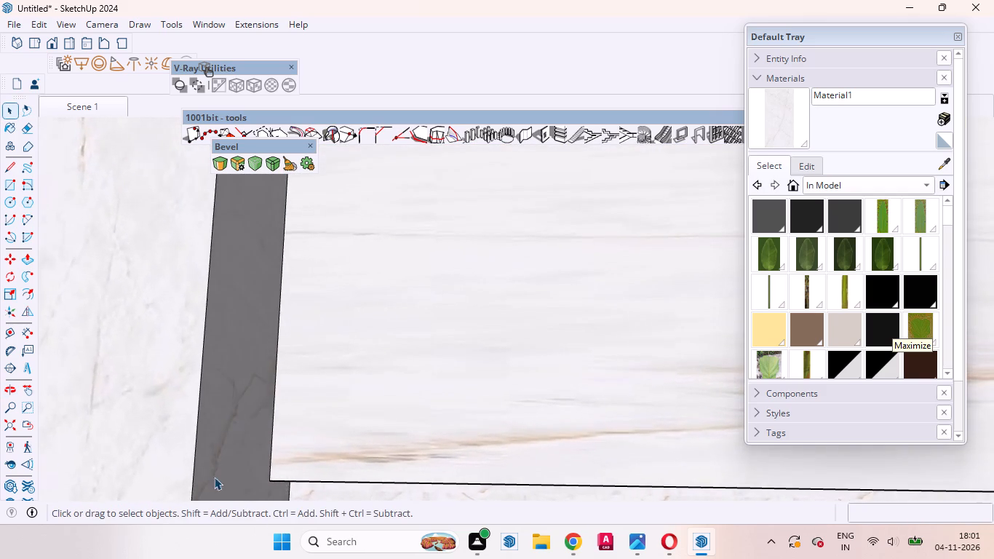
scroll(223, 454, down, 16)
scroll(271, 360, up, 1)
Review the front boundary wall as a whole, including the grooved pillar at its gate end.
scroll(271, 360, down, 18)
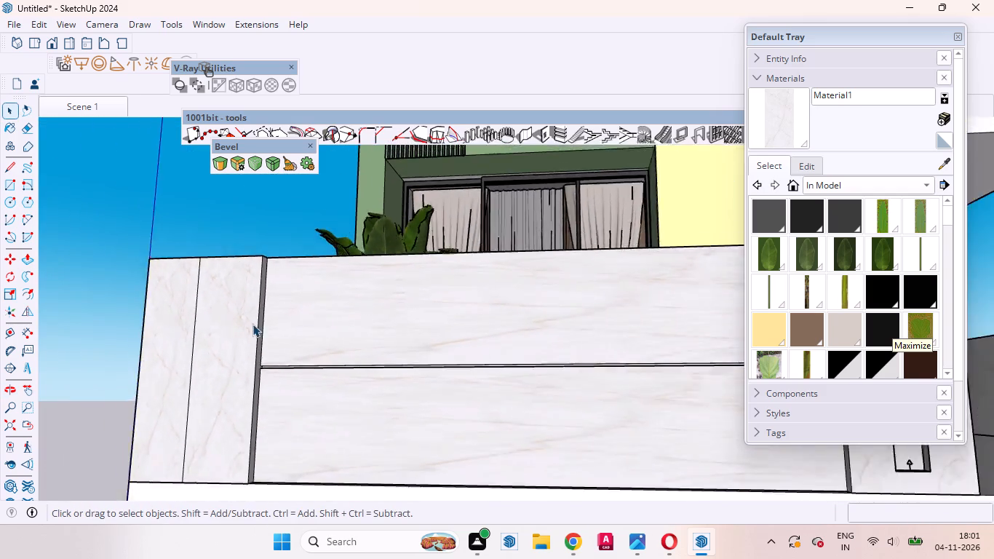
scroll(253, 324, down, 8)
scroll(445, 309, up, 12)
scroll(516, 406, down, 1)
scroll(516, 407, up, 3)
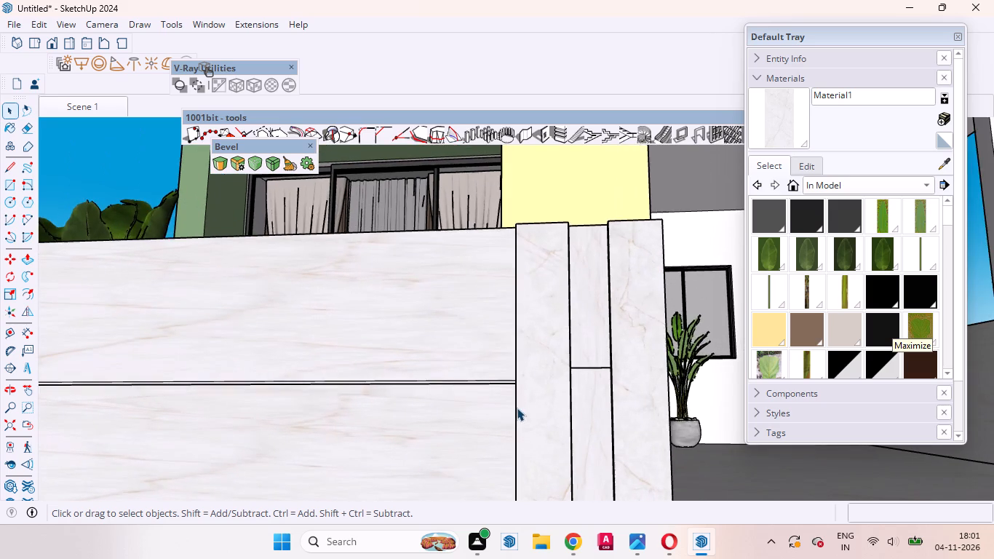
scroll(519, 406, up, 10)
middle_drag(469, 375, 593, 400)
scroll(593, 400, up, 1)
scroll(568, 388, down, 20)
scroll(568, 388, down, 8)
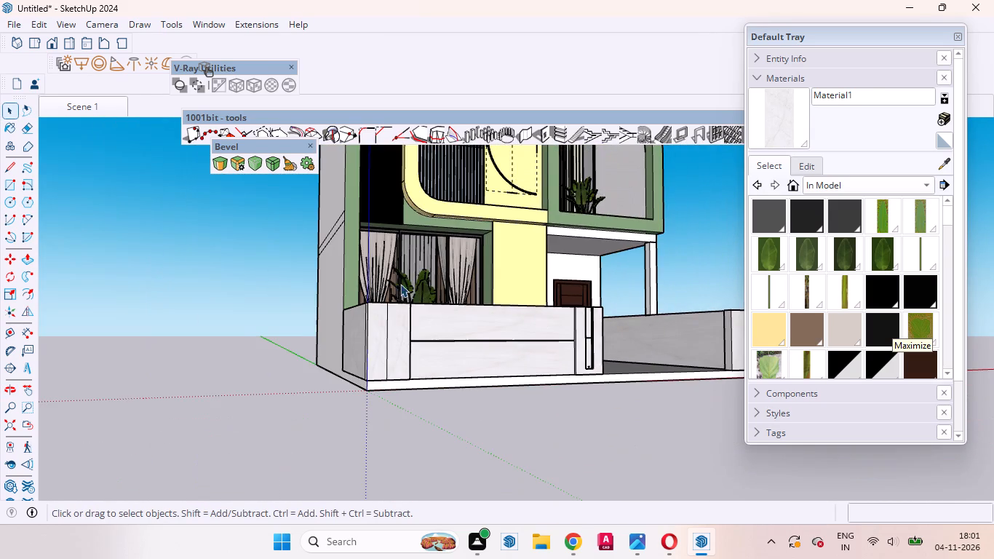
Group the narrow upper inner face of the boundary wall's horizontal groove together with its edges.
scroll(399, 311, up, 20)
scroll(399, 311, up, 11)
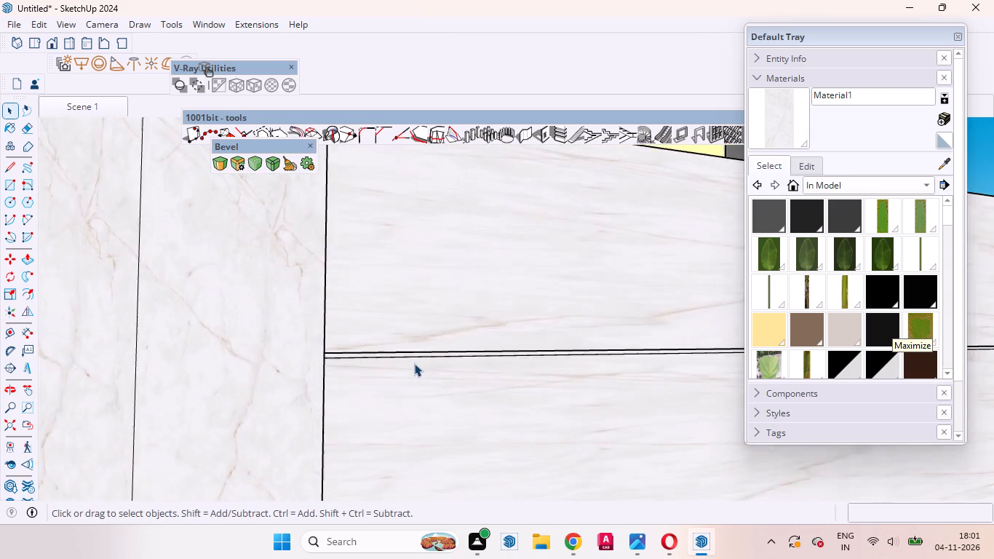
scroll(414, 363, up, 10)
middle_drag(383, 381, 282, 302)
scroll(282, 377, up, 7)
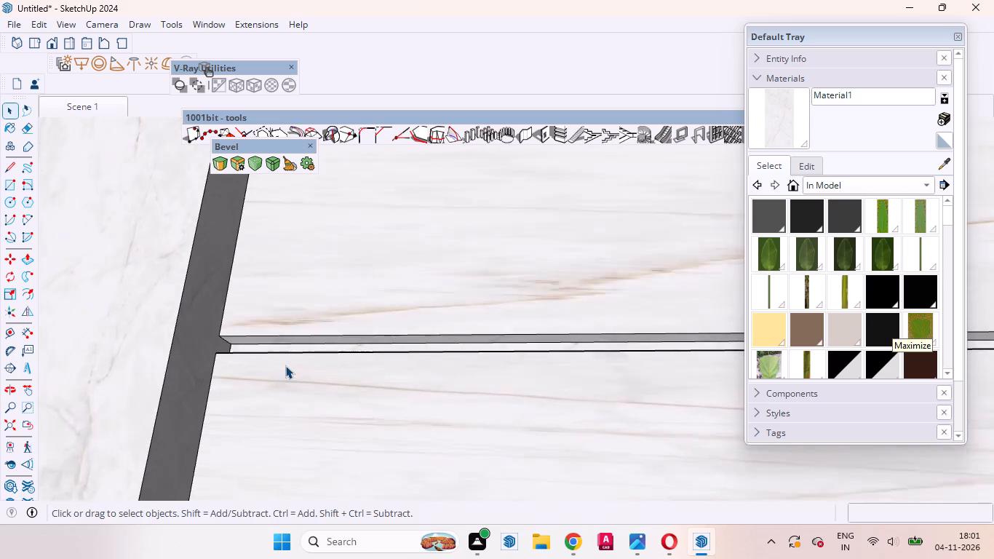
scroll(285, 365, up, 6)
middle_drag(289, 340, 283, 296)
scroll(283, 303, up, 9)
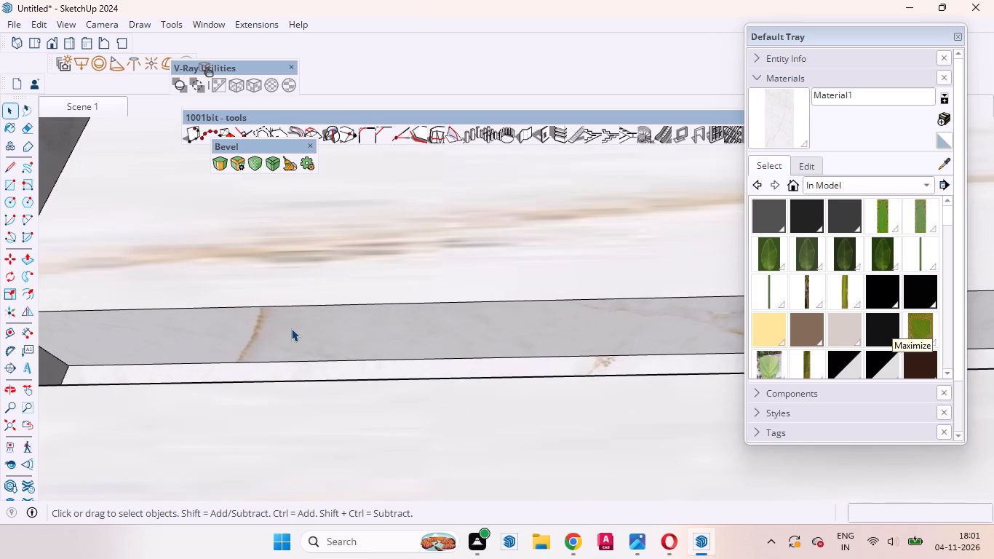
click(293, 330)
triple_click(292, 329)
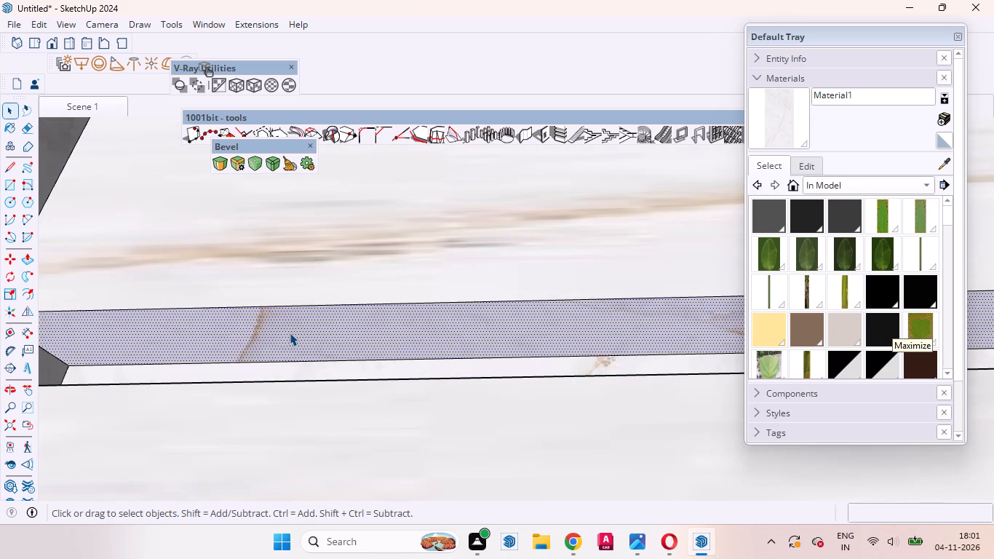
double_click(290, 333)
right_click(290, 333)
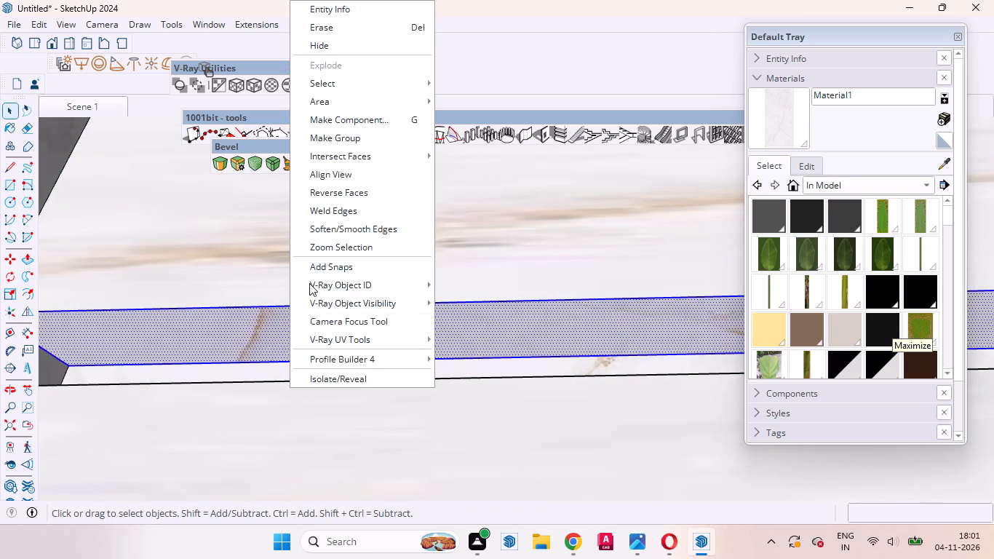
click(326, 144)
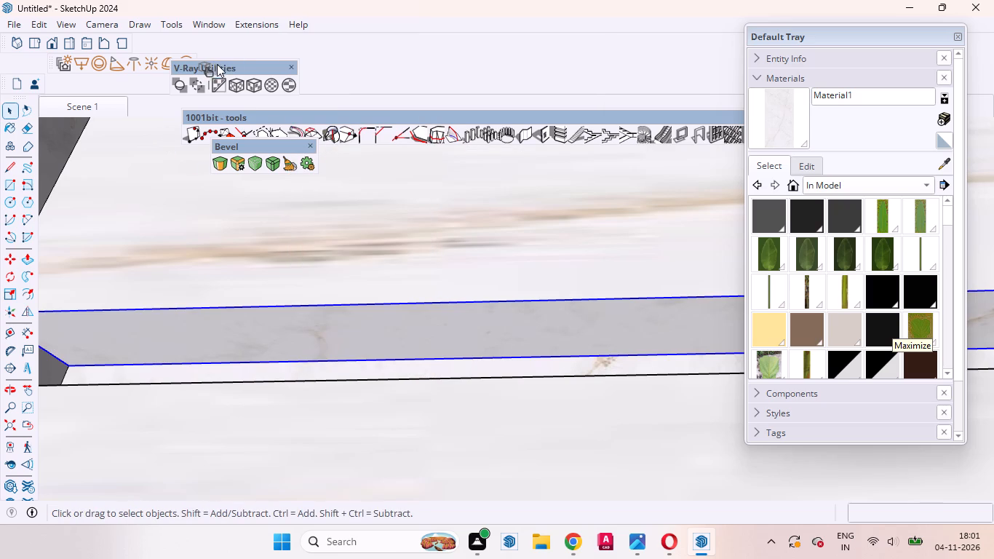
Move the floating V-Ray Utilities toolbar clear of the V-Ray light tools it overlaps.
drag(247, 71, 354, 105)
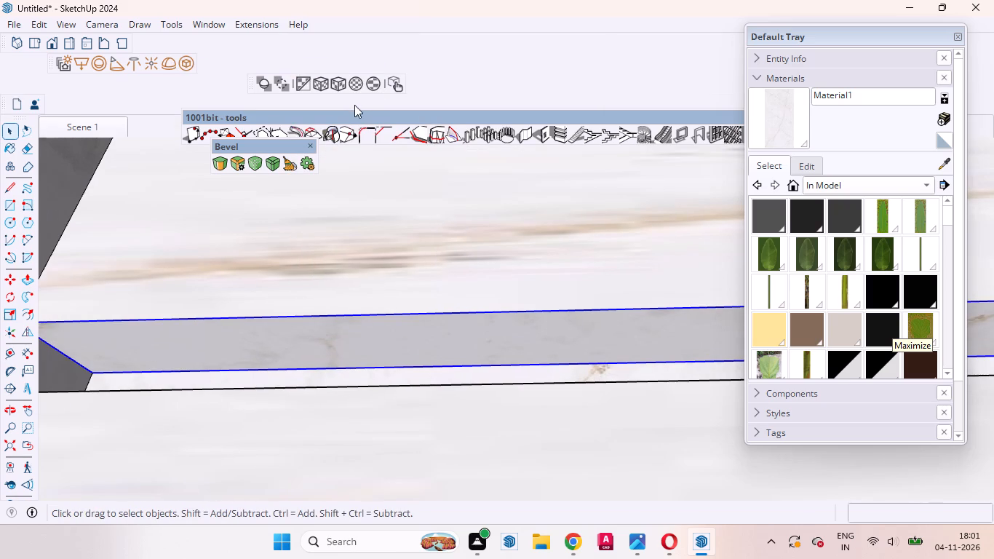
drag(354, 105, 371, 47)
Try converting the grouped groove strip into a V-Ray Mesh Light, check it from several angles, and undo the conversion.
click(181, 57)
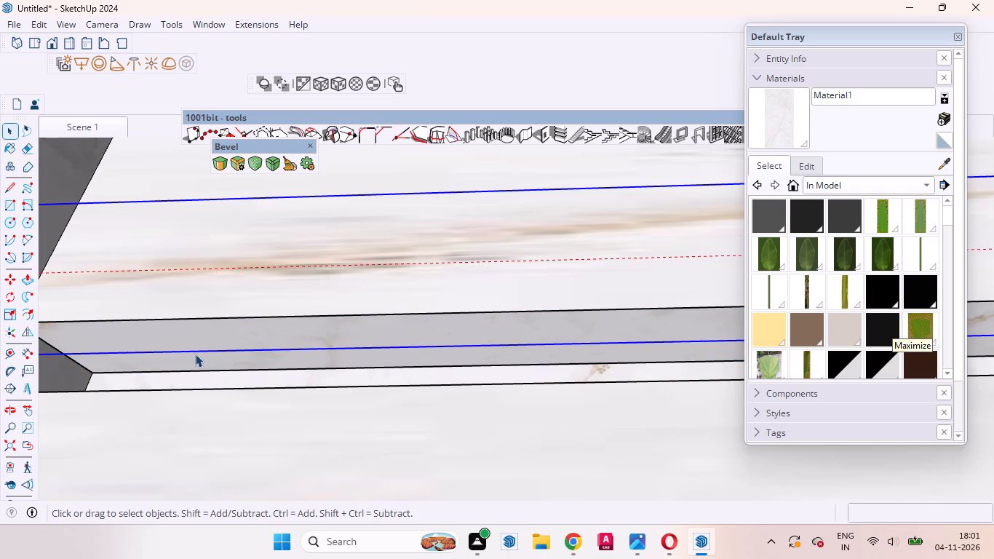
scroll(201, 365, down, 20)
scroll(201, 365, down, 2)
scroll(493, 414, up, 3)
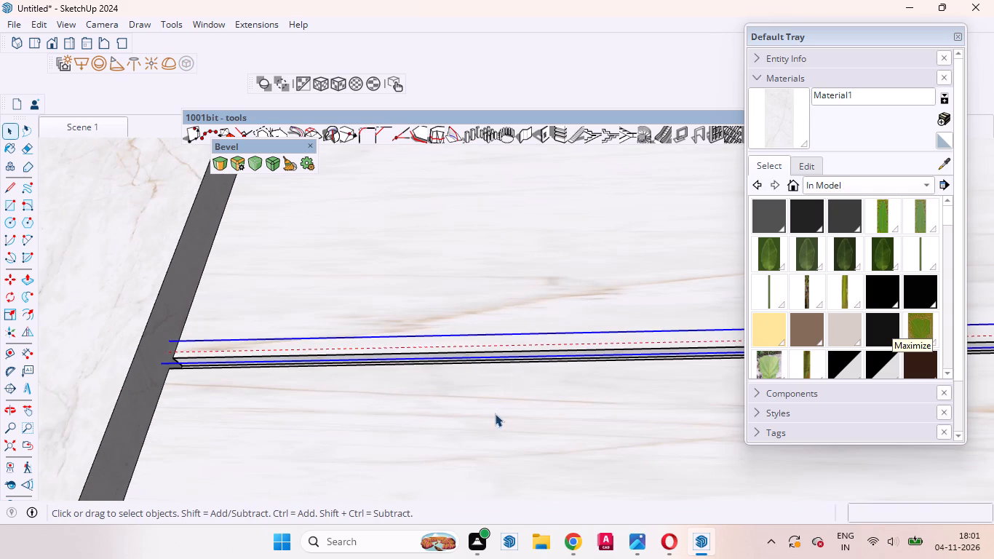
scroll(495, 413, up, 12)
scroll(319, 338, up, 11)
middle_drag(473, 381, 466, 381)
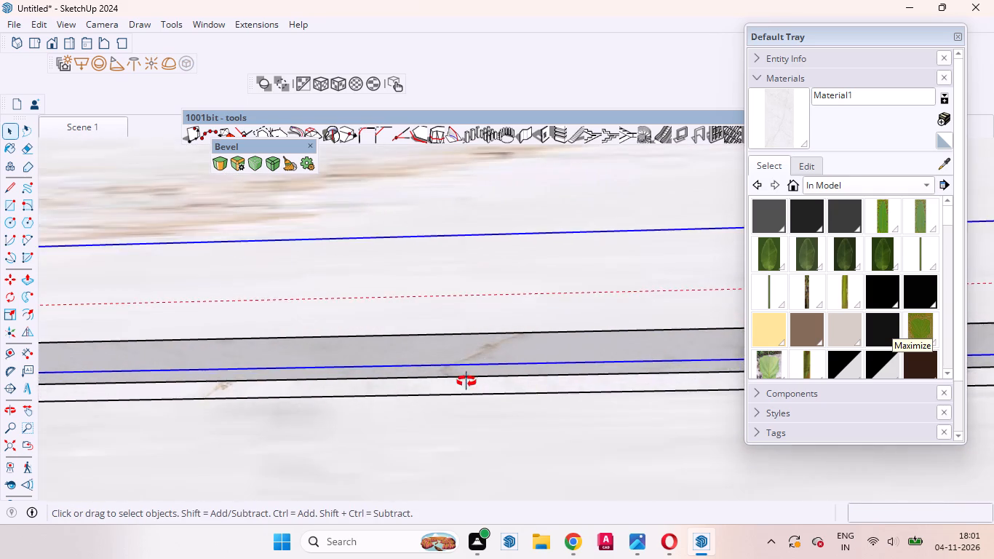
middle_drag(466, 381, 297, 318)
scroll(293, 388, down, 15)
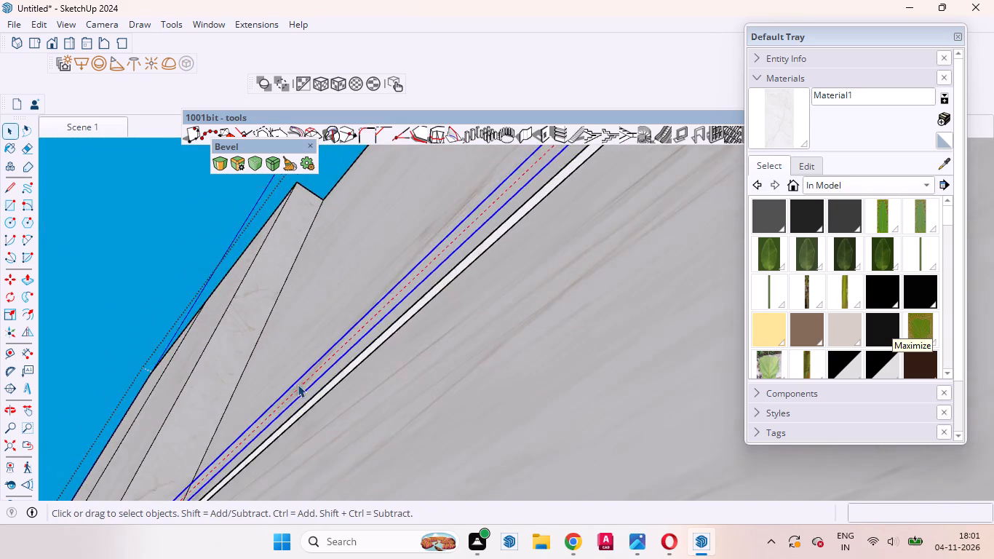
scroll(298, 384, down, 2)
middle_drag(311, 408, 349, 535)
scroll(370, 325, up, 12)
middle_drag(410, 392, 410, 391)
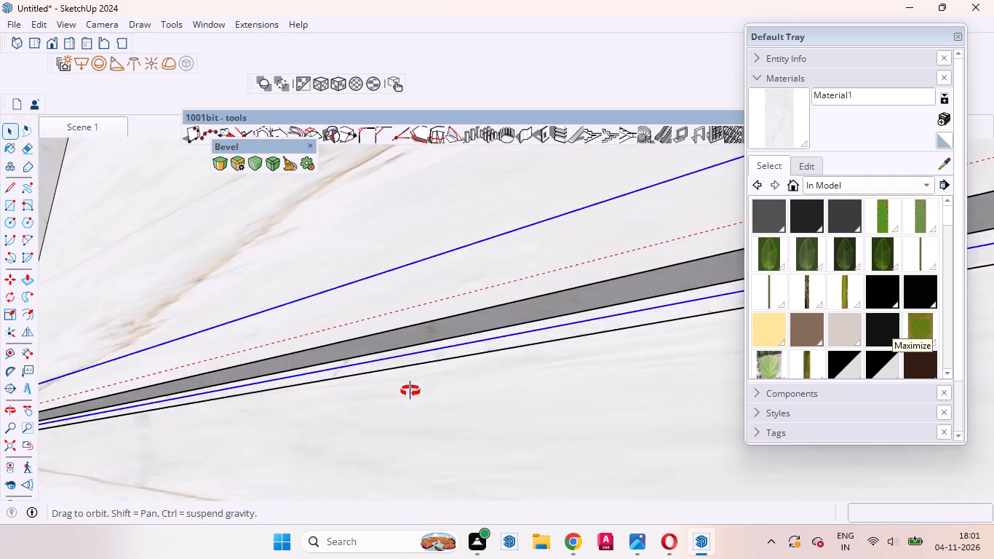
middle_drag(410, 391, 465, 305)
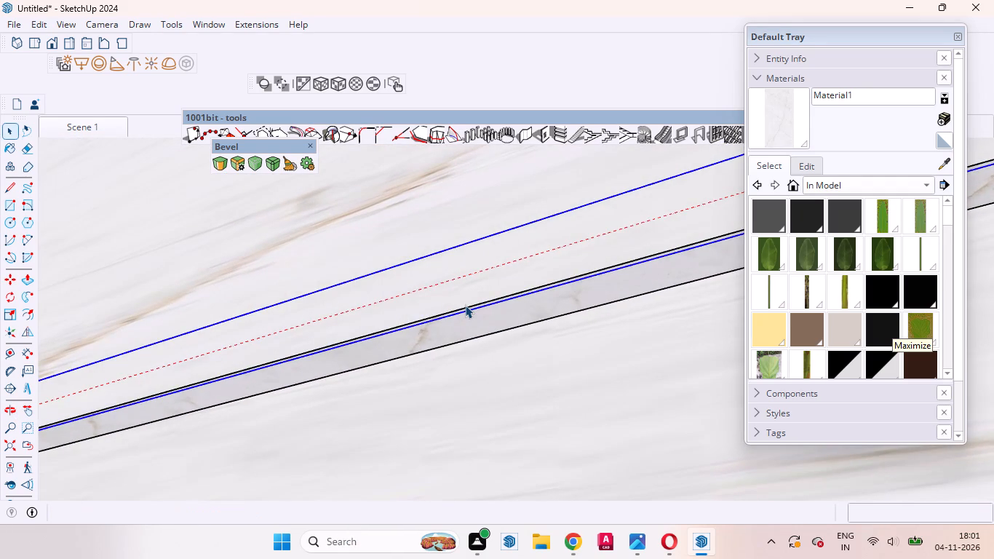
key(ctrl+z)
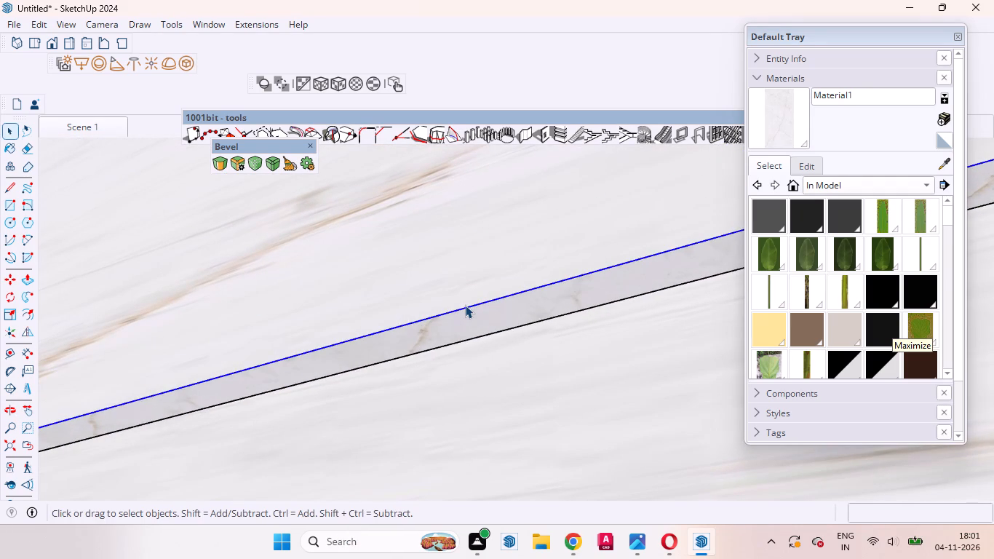
Open the groove strip group to check the face inside it, and leave the group.
scroll(490, 330, up, 5)
middle_drag(479, 348, 538, 405)
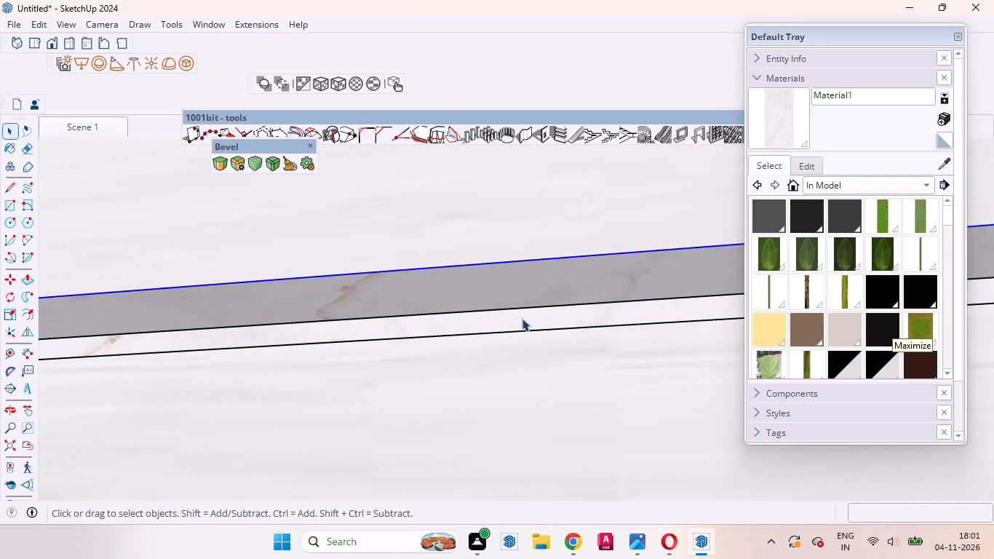
double_click(497, 290)
click(484, 293)
scroll(480, 300, down, 4)
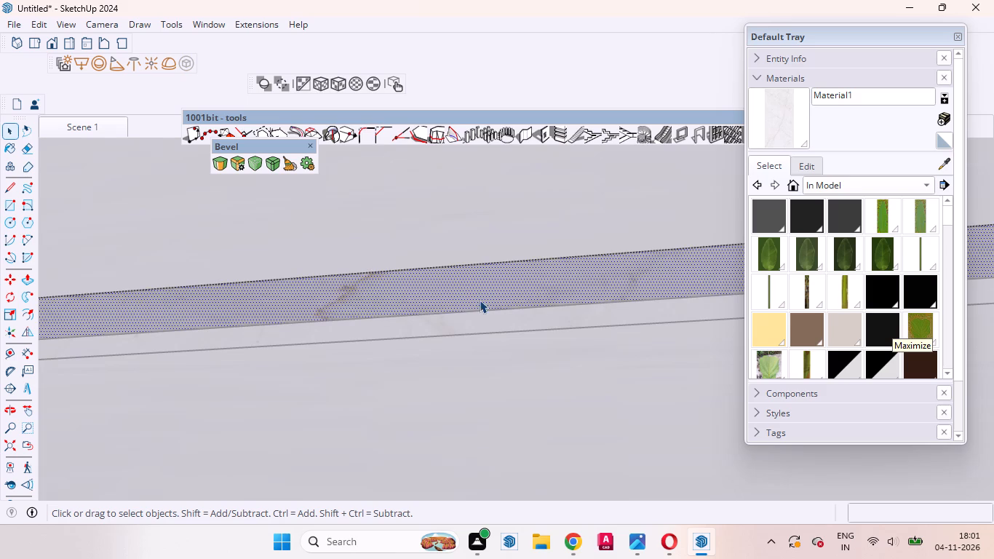
scroll(480, 300, down, 20)
scroll(480, 300, down, 20)
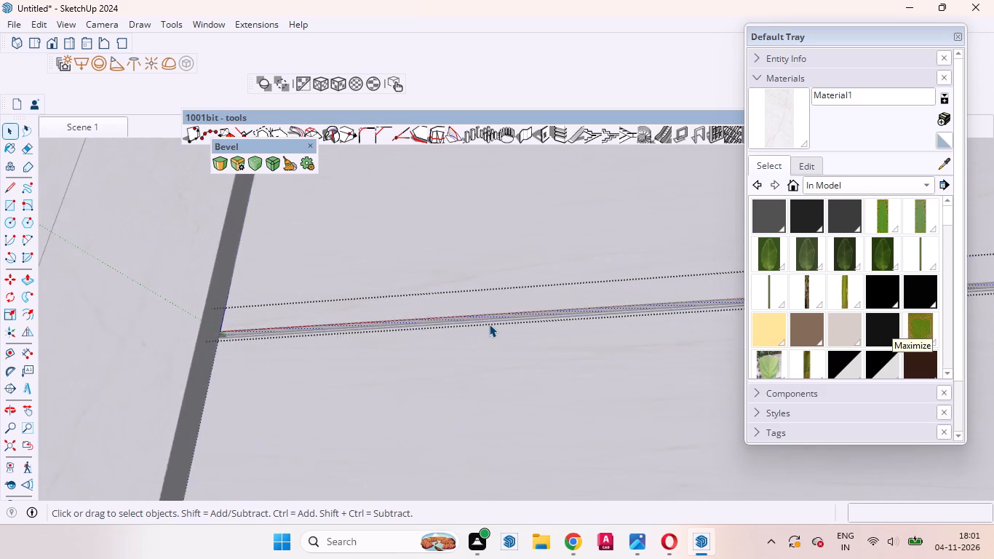
scroll(489, 324, down, 9)
click(98, 249)
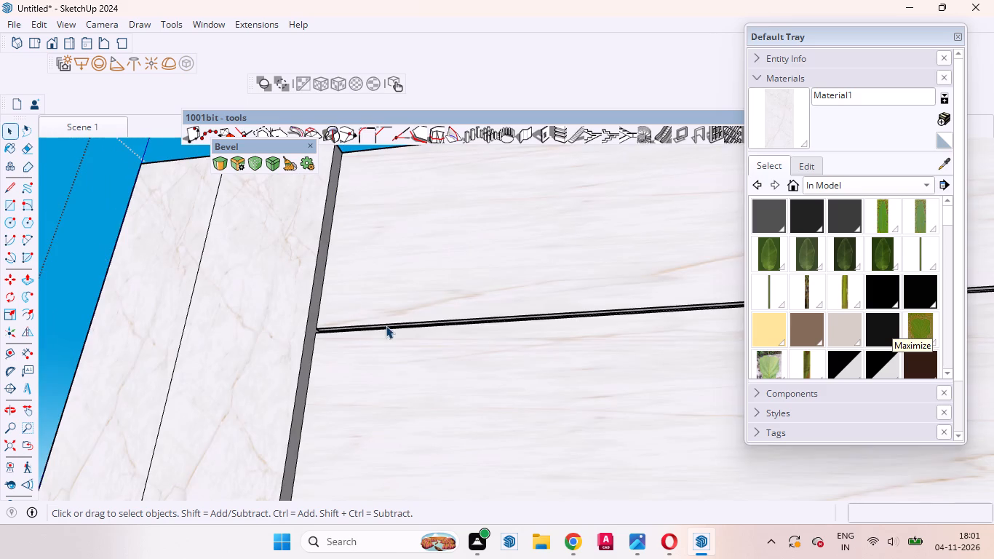
Convert the grouped strip in the boundary wall's horizontal groove into a V-Ray Mesh Light.
scroll(388, 327, up, 20)
scroll(388, 327, up, 4)
click(408, 333)
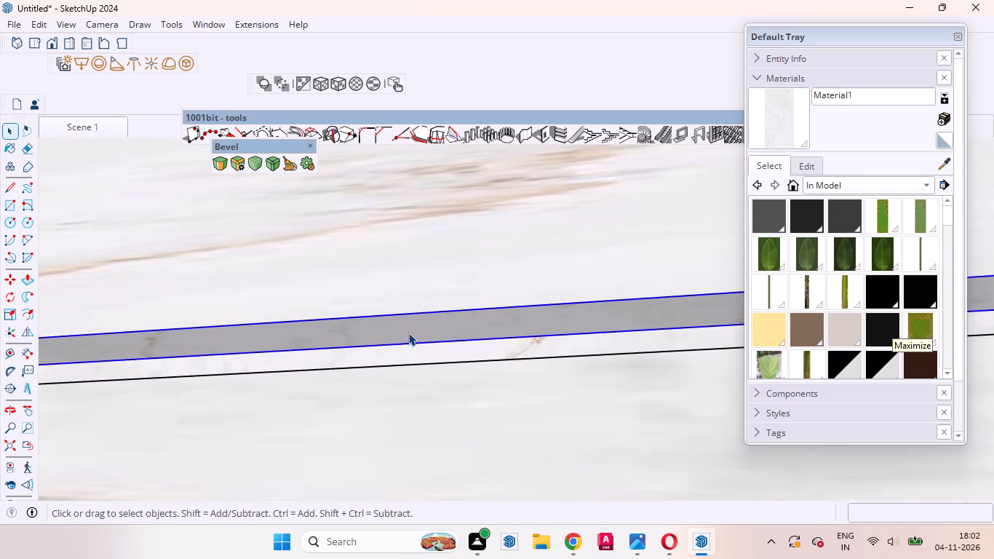
scroll(402, 331, down, 2)
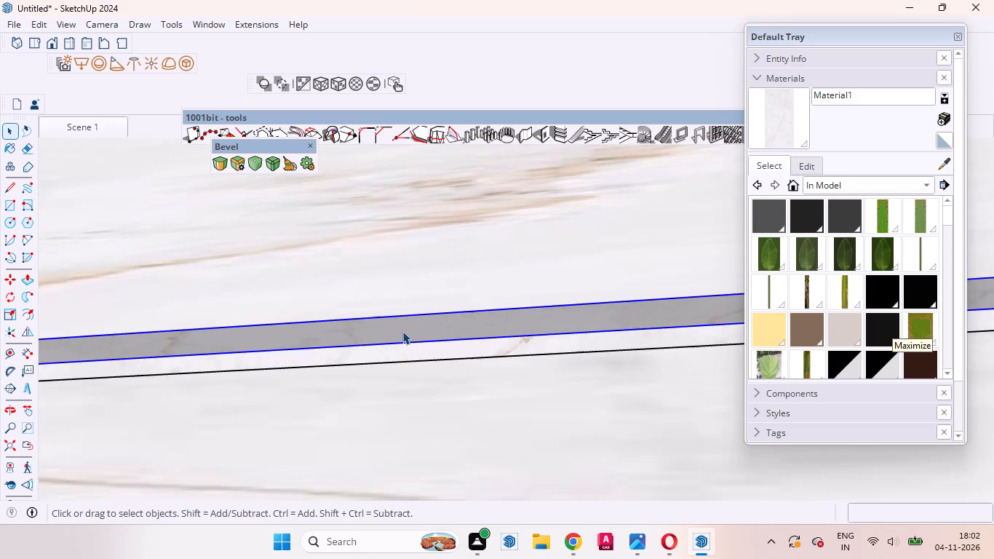
scroll(402, 331, down, 9)
scroll(396, 319, up, 5)
middle_drag(365, 326, 322, 326)
scroll(335, 321, down, 2)
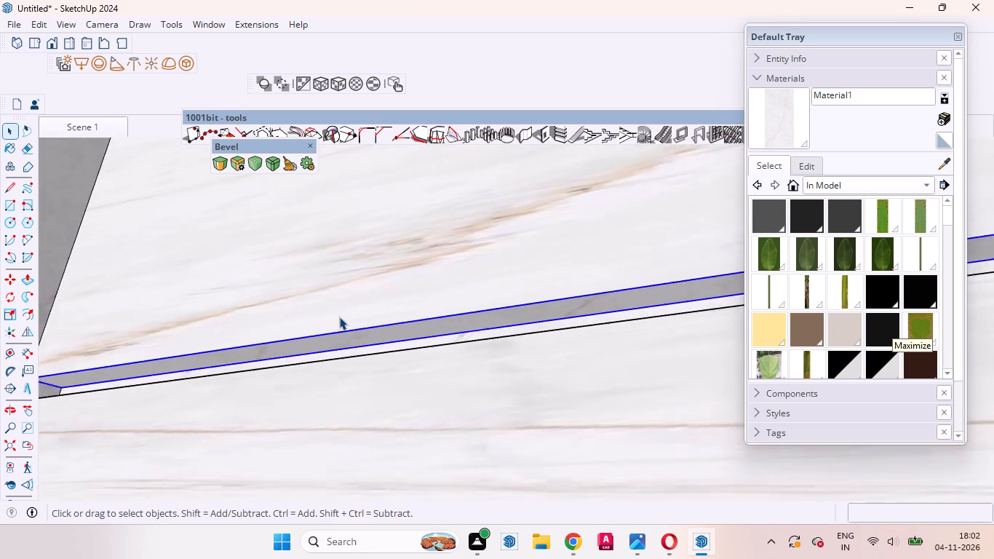
scroll(339, 317, down, 8)
scroll(234, 350, up, 13)
scroll(234, 324, down, 3)
scroll(234, 324, up, 7)
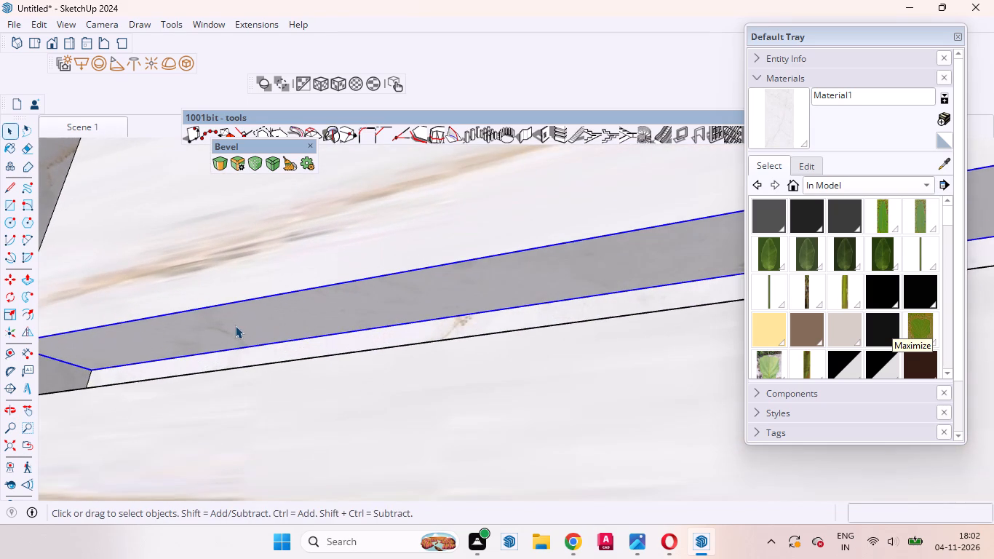
click(182, 63)
Examine the mesh light's extent and direction along the boundary wall groove from far and near.
scroll(327, 294, down, 15)
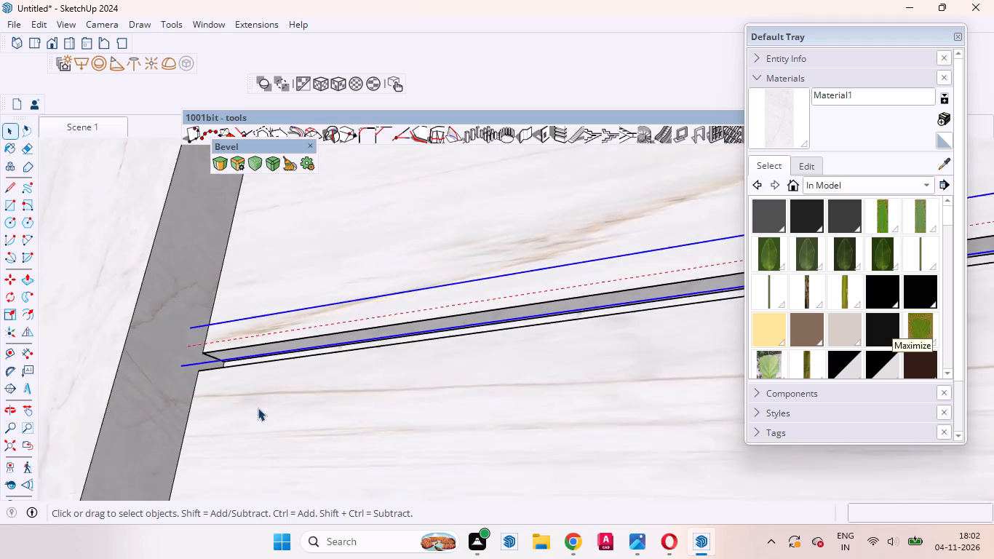
scroll(258, 408, down, 16)
scroll(246, 430, up, 1)
scroll(246, 430, down, 17)
scroll(573, 416, up, 6)
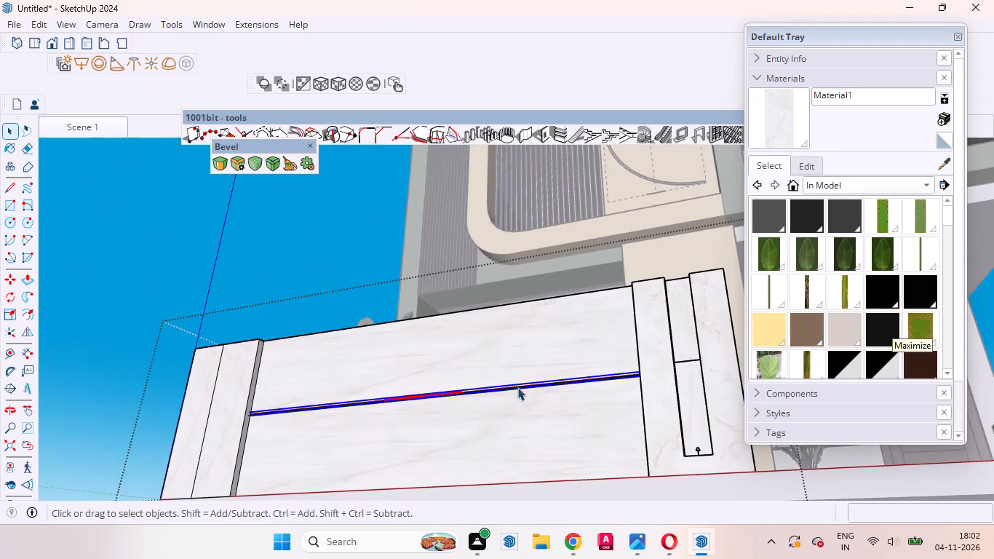
scroll(517, 387, up, 10)
scroll(426, 385, up, 20)
scroll(426, 385, up, 2)
middle_drag(482, 411, 560, 396)
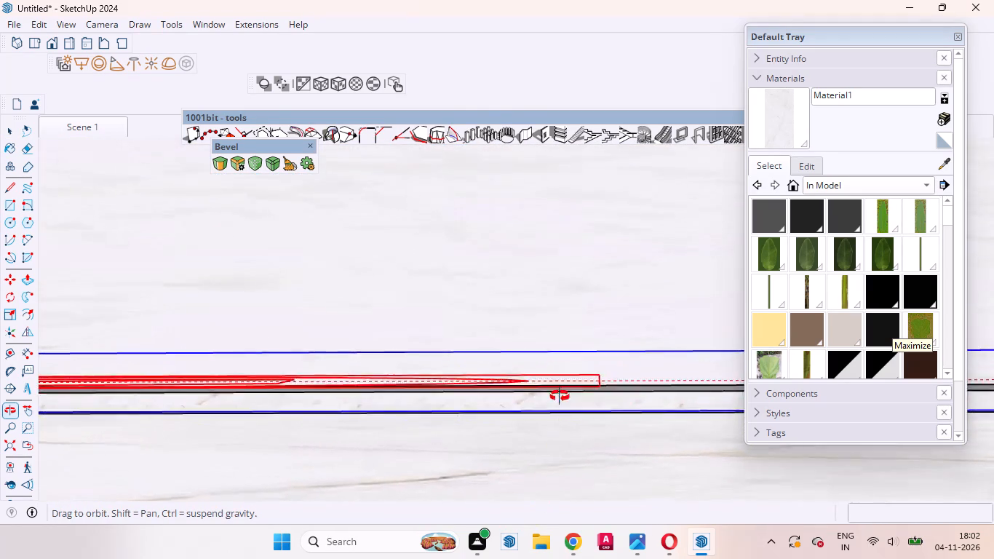
middle_drag(560, 396, 440, 483)
scroll(518, 395, down, 6)
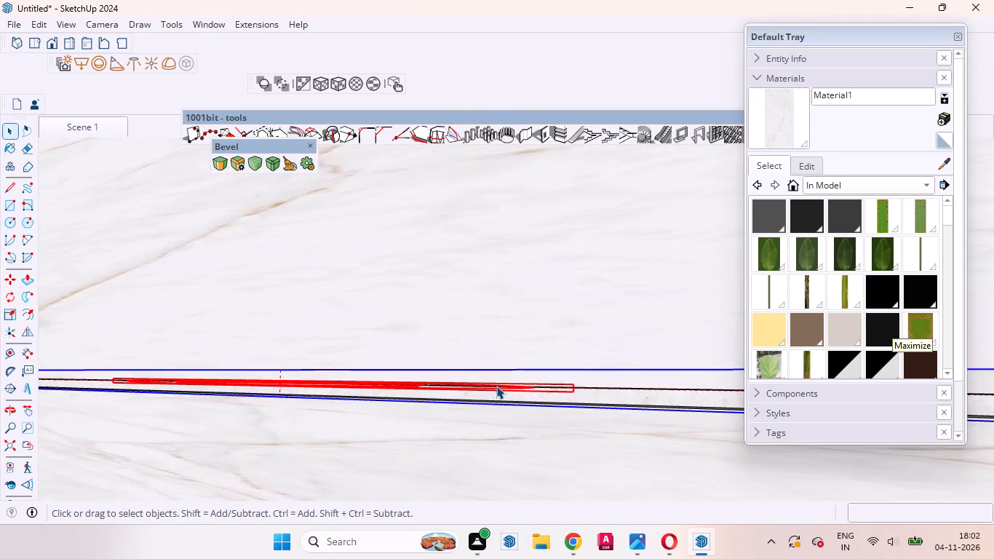
Examine the mesh light along the boundary wall's horizontal groove, especially its end beside the gate pillar, from near and far.
scroll(496, 386, down, 17)
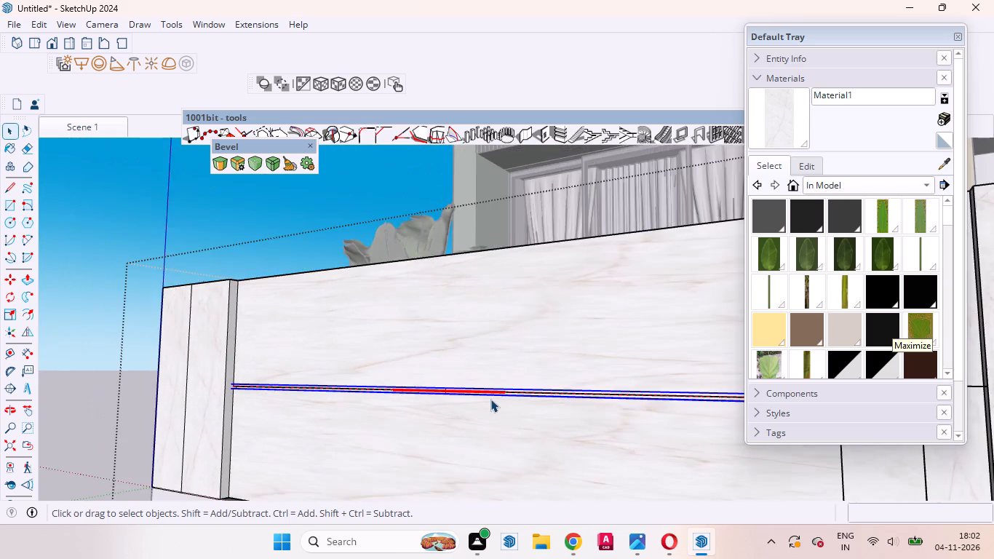
scroll(490, 399, down, 11)
scroll(511, 257, up, 15)
scroll(622, 314, down, 1)
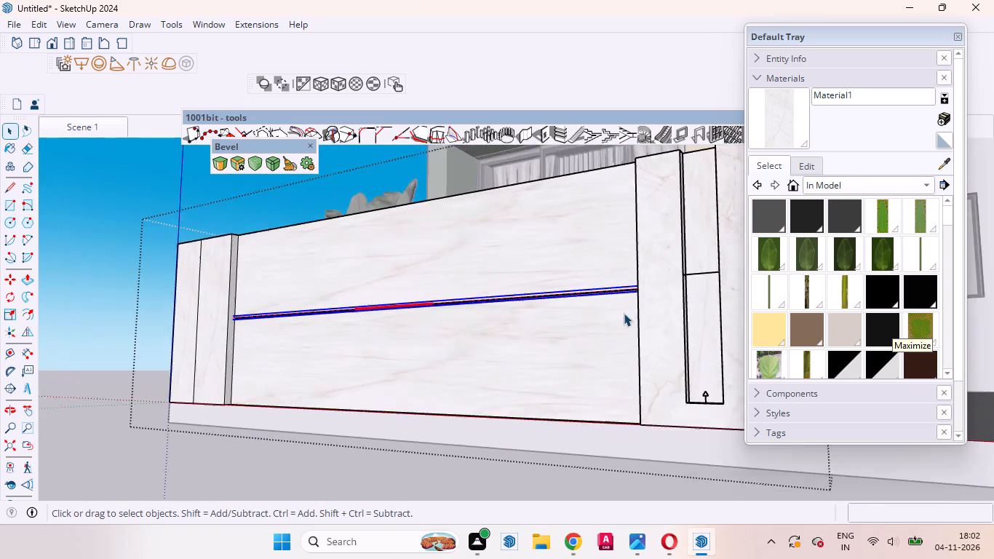
scroll(628, 306, up, 20)
scroll(628, 306, up, 10)
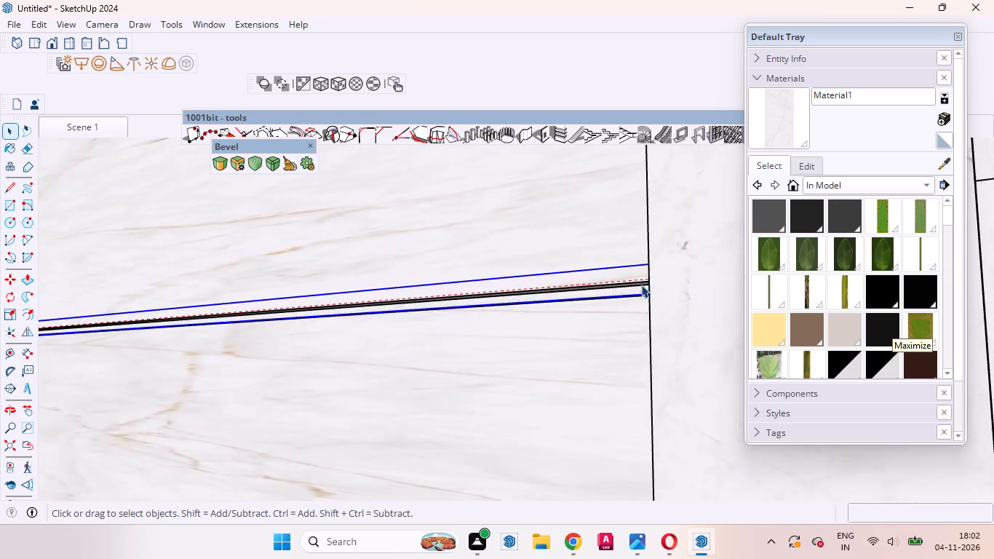
scroll(641, 285, up, 7)
middle_drag(672, 316, 709, 187)
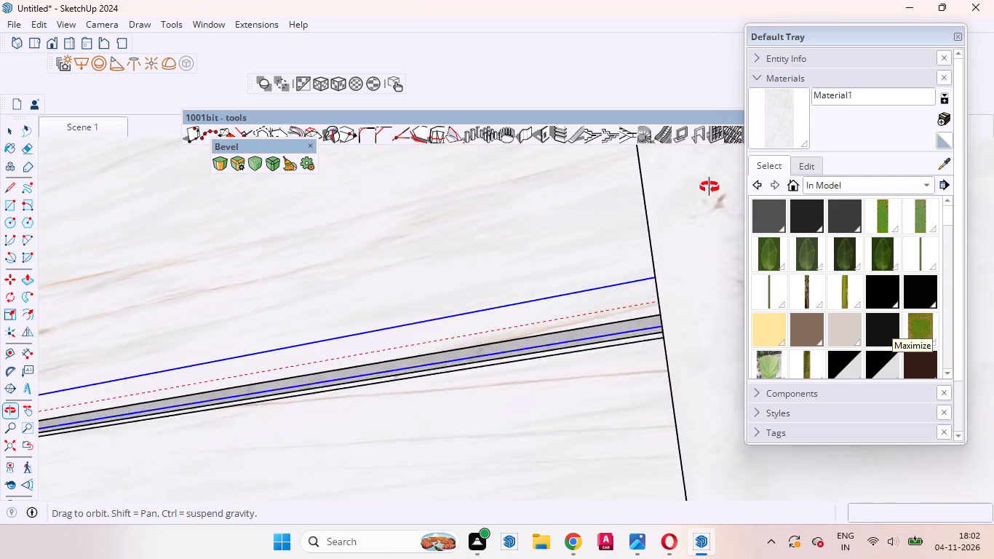
middle_drag(709, 187, 708, 159)
scroll(623, 333, up, 9)
middle_drag(682, 361, 683, 273)
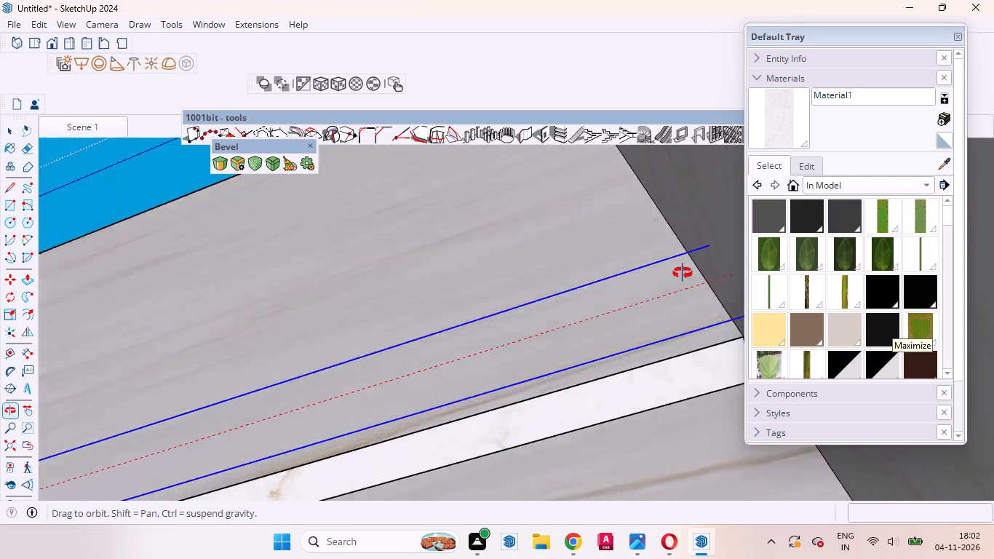
middle_drag(683, 273, 710, 429)
scroll(661, 401, down, 6)
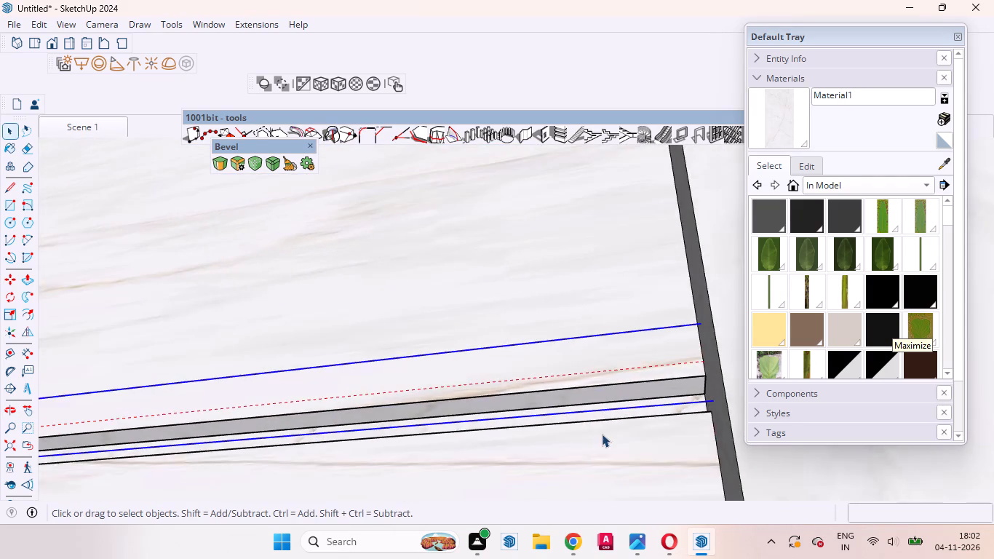
scroll(600, 434, down, 5)
scroll(562, 402, down, 20)
scroll(562, 402, down, 2)
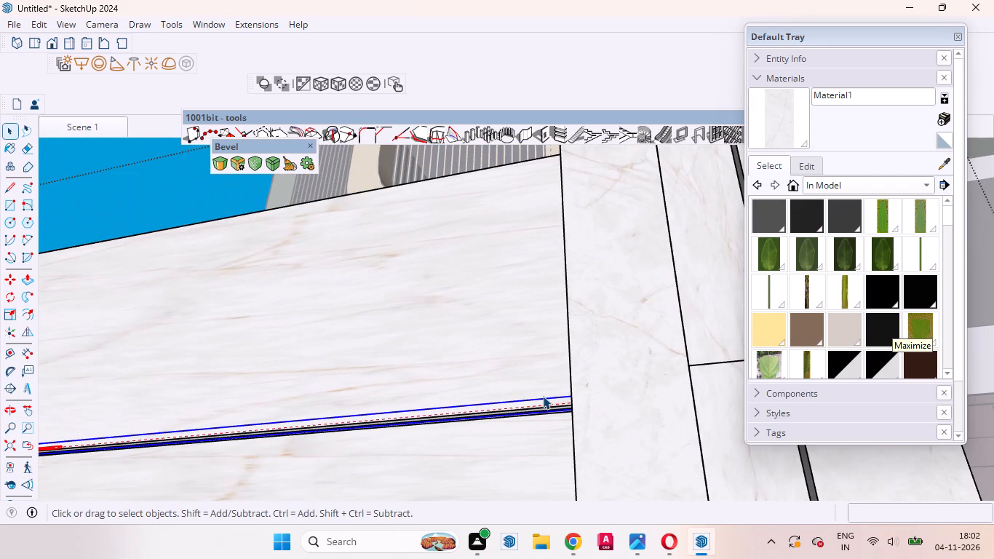
scroll(511, 374, down, 16)
scroll(418, 319, down, 5)
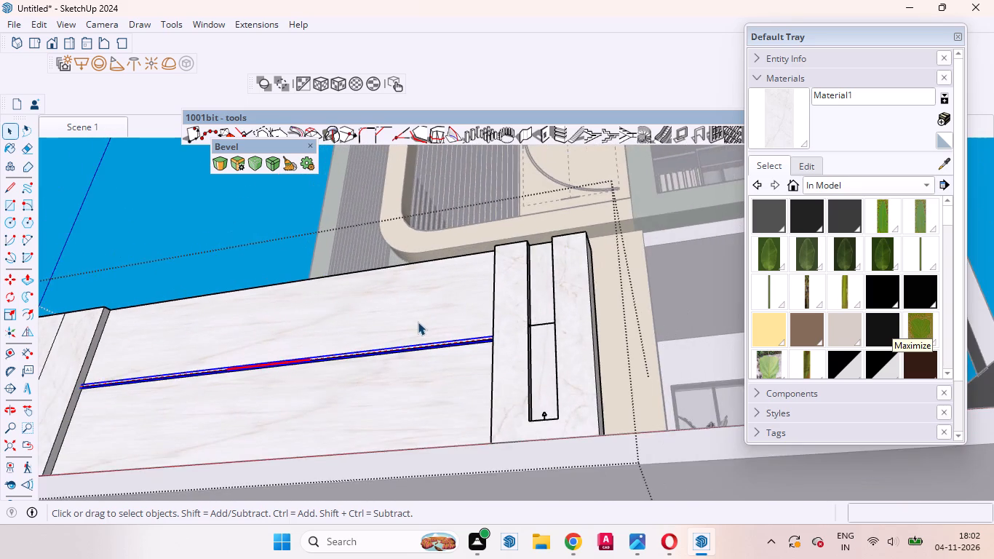
scroll(418, 321, down, 5)
middle_drag(419, 310, 561, 484)
scroll(555, 409, down, 4)
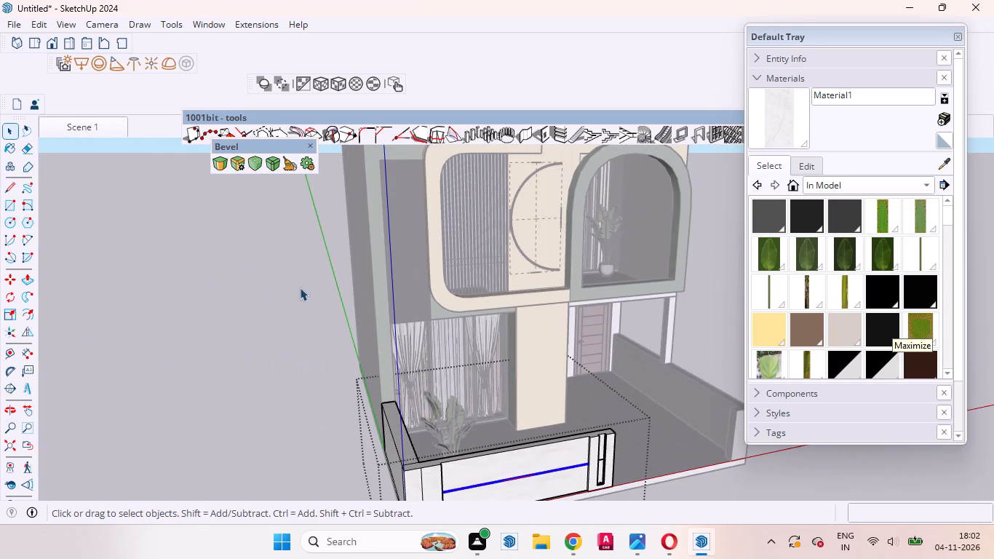
Return to the Scene 1 view and switch off the SunLight among the V-Ray scene lights.
click(92, 127)
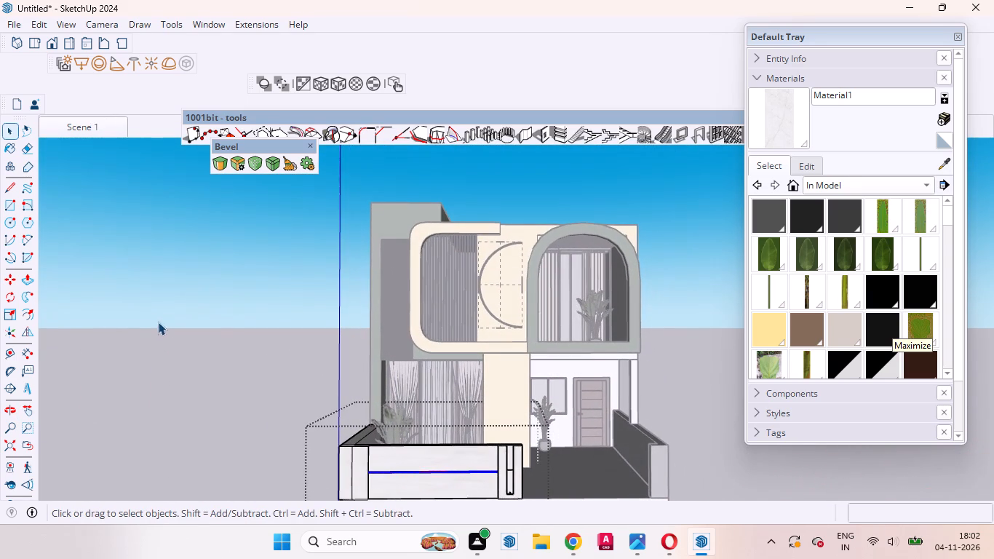
right_click(469, 58)
click(681, 65)
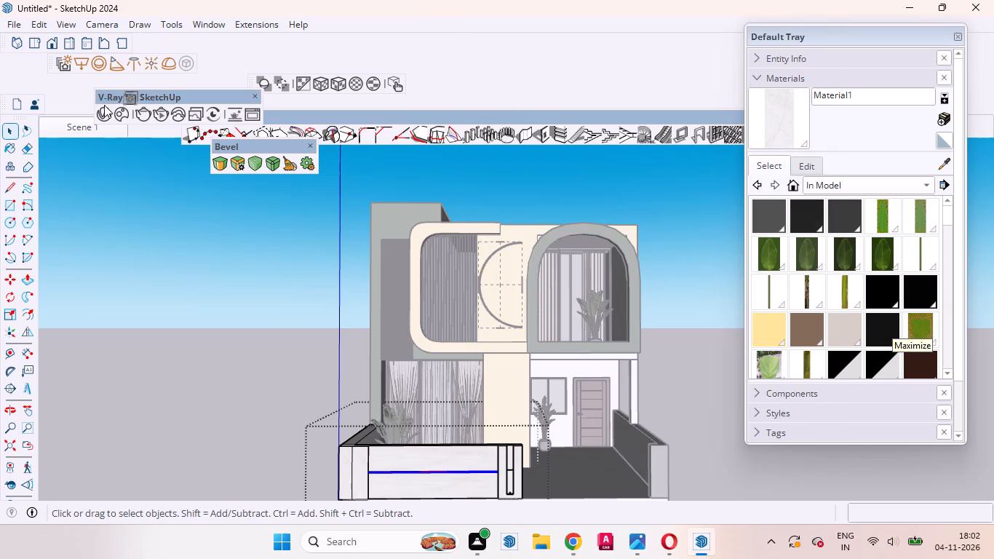
click(103, 112)
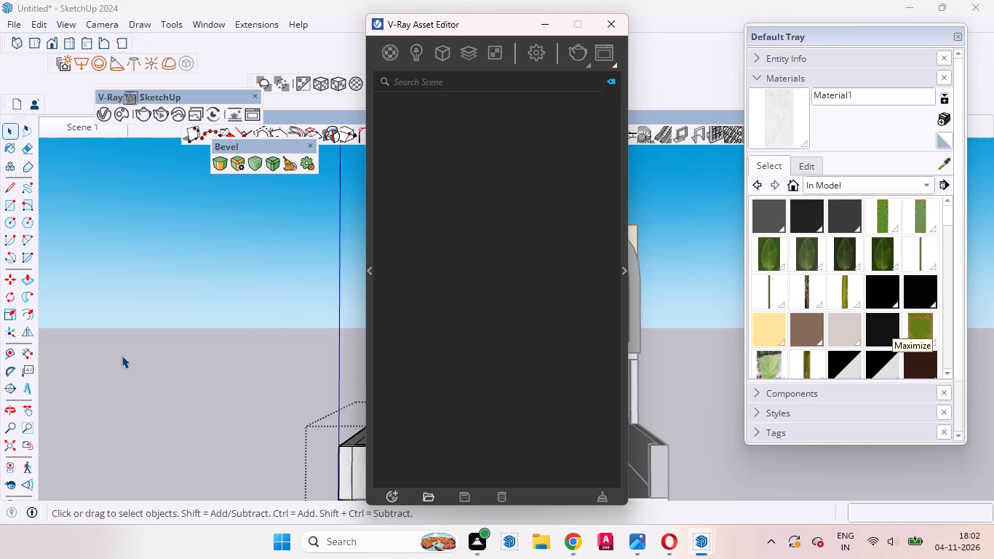
click(422, 55)
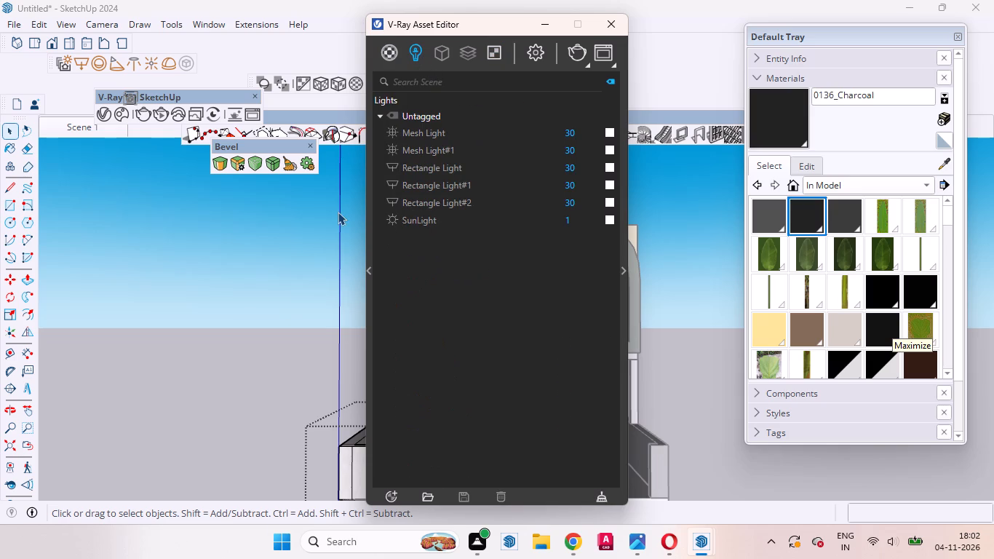
click(396, 221)
Start an interactive V-Ray render of the house front.
click(588, 63)
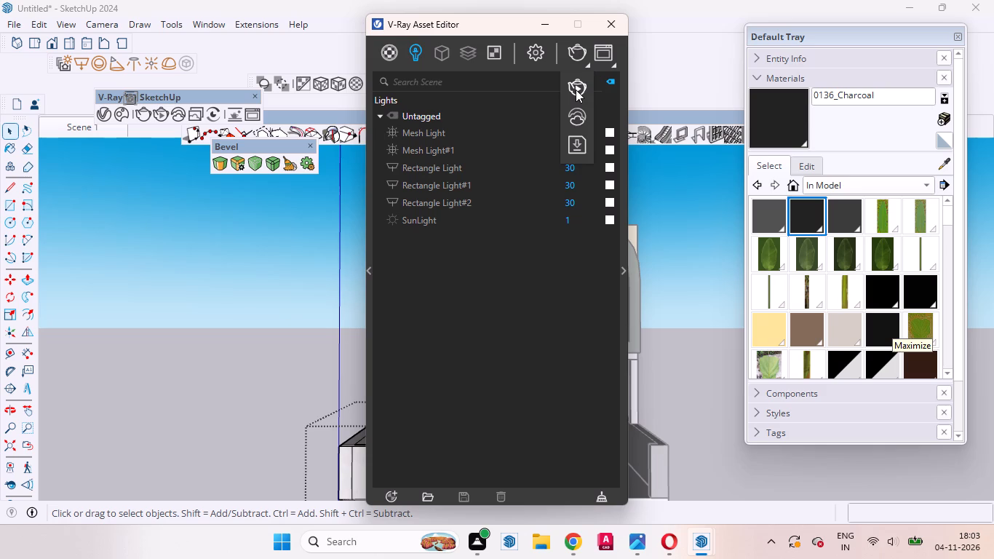
click(576, 90)
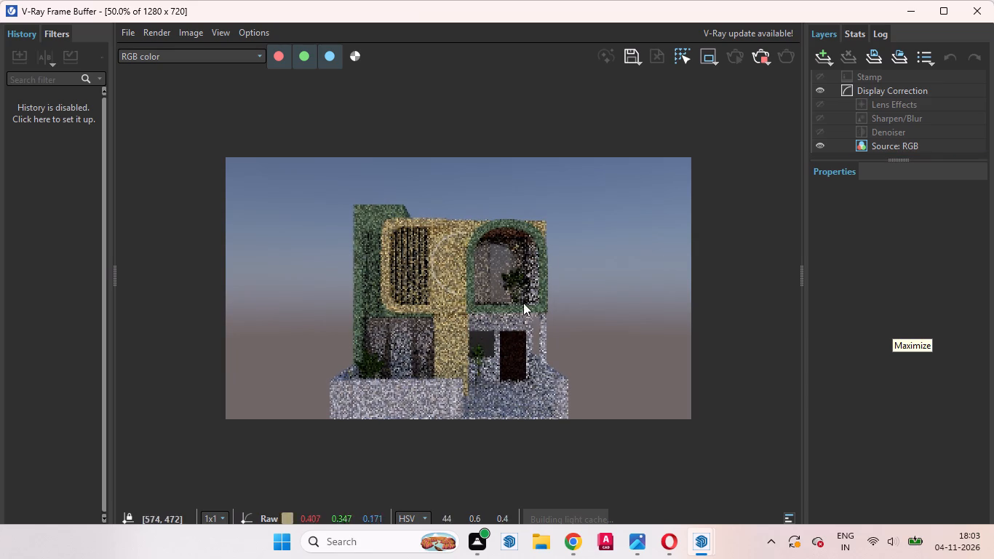
Examine the interactive render of the facade and boundary wall at several magnifications to judge the lighting.
drag(561, 296, 571, 400)
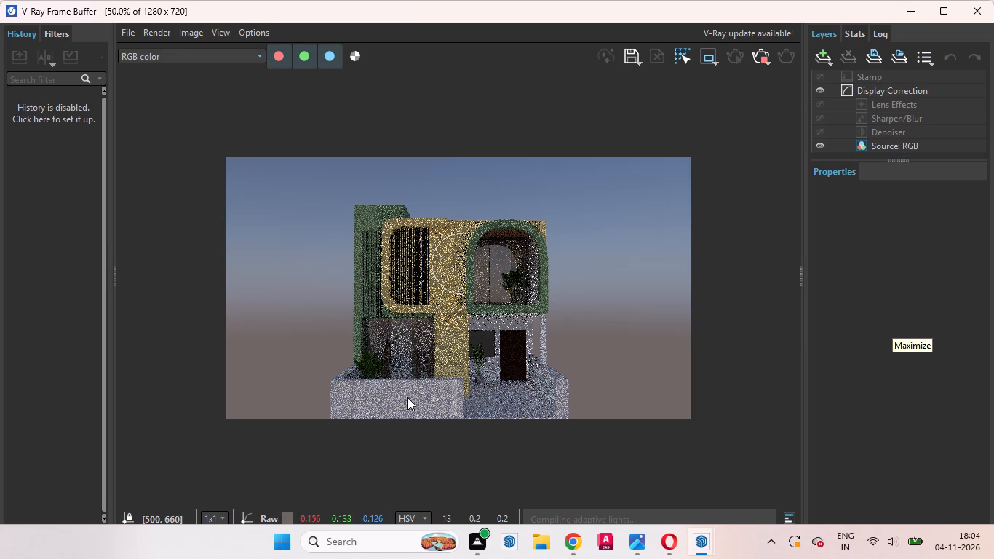
ctrl+scroll(407, 397, up, 4)
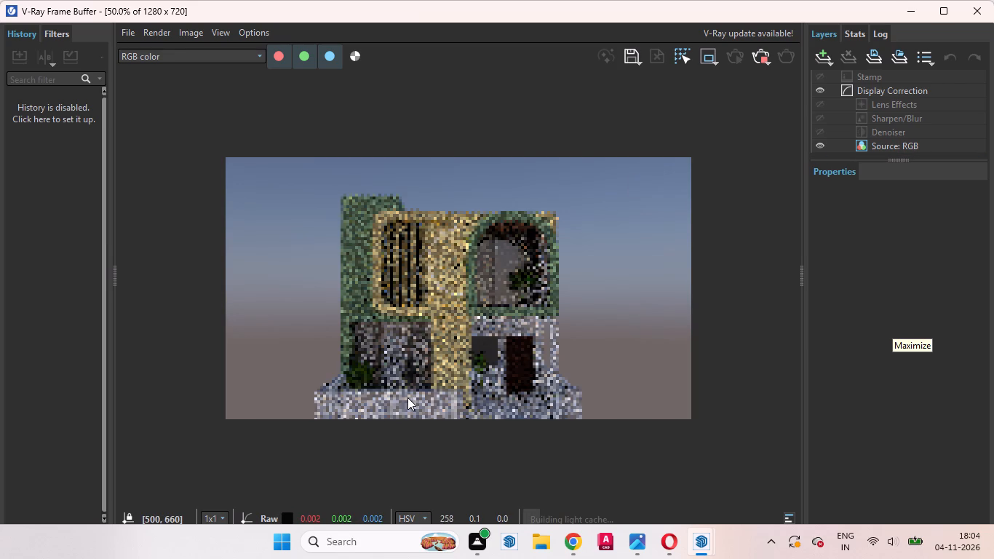
scroll(470, 322, down, 3)
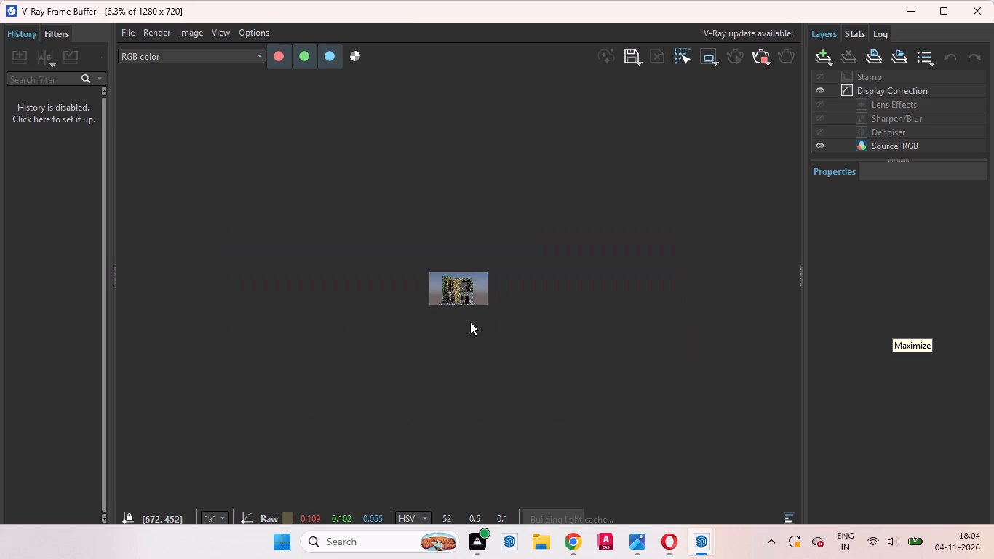
scroll(434, 312, up, 2)
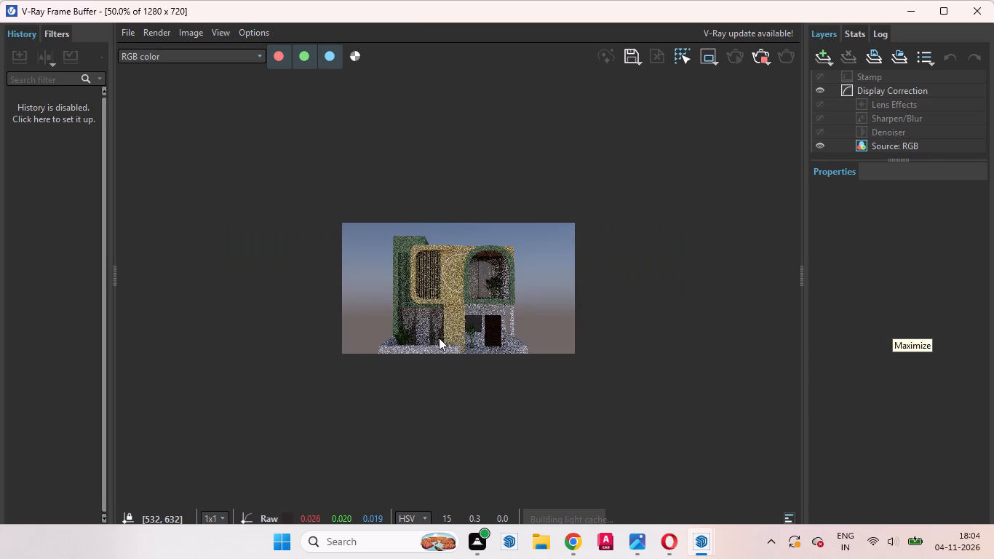
scroll(439, 338, up, 1)
drag(445, 327, 445, 322)
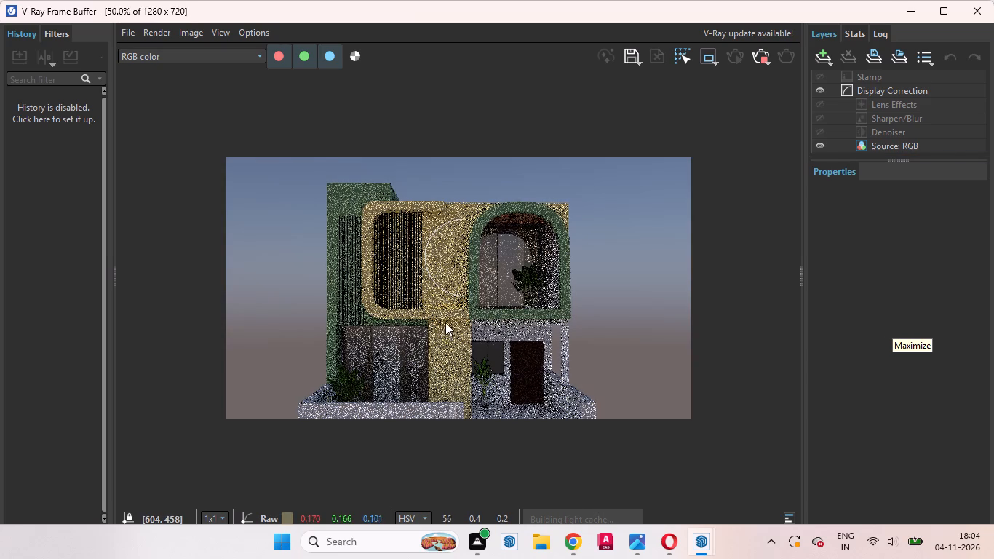
drag(445, 322, 448, 314)
middle_drag(448, 315, 463, 272)
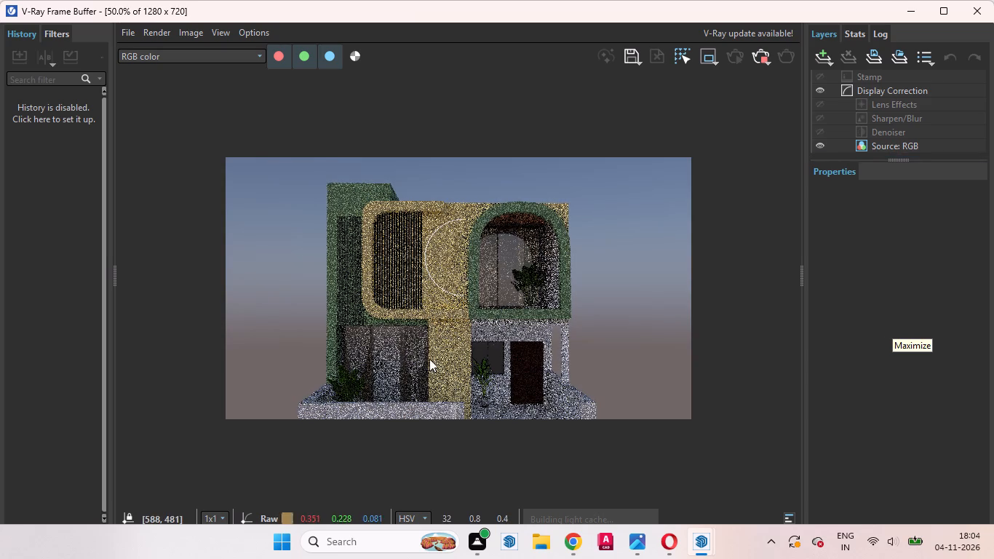
scroll(424, 380, down, 1)
scroll(426, 375, up, 1)
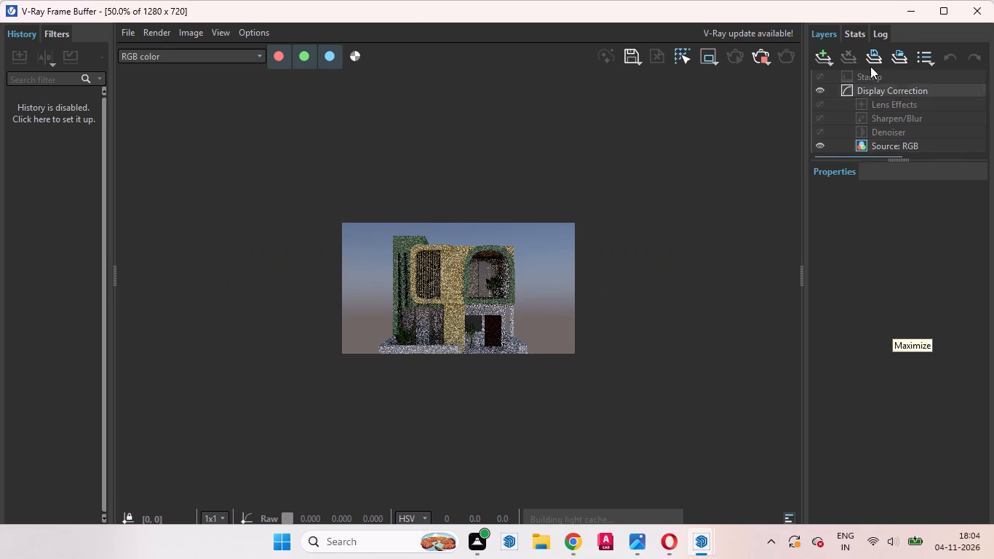
scroll(568, 279, down, 2)
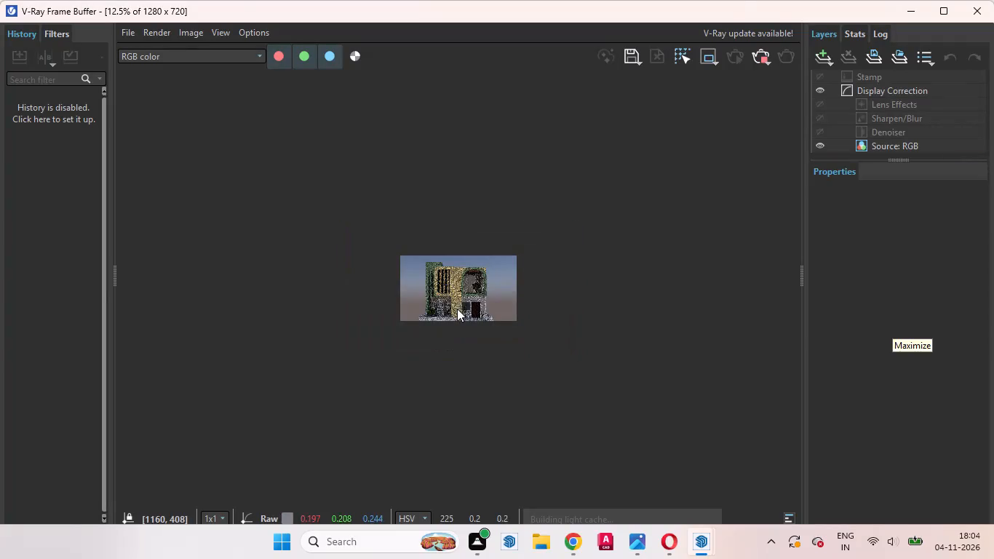
scroll(456, 314, up, 2)
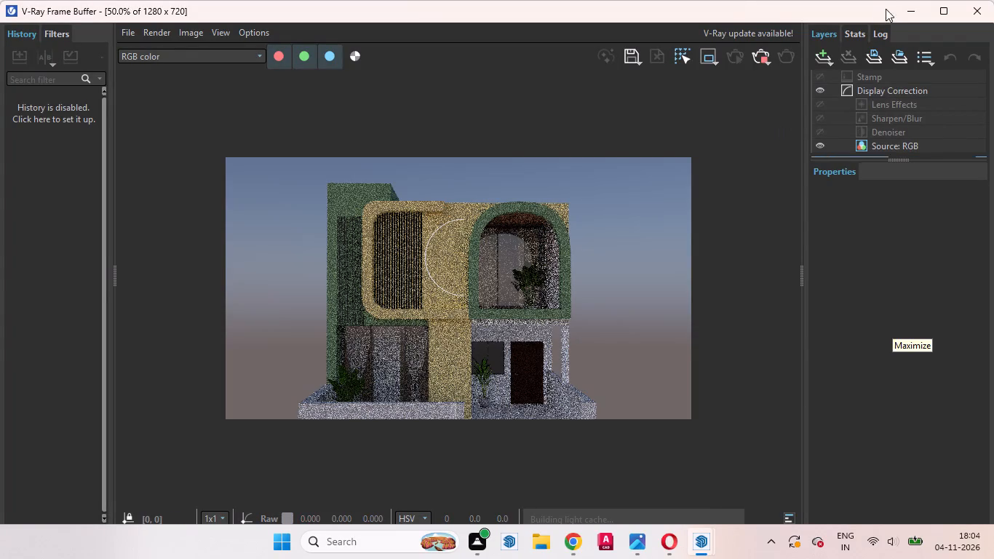
Frame the boundary wall closely in the model and examine the groove's mesh light in the interactive render.
click(905, 10)
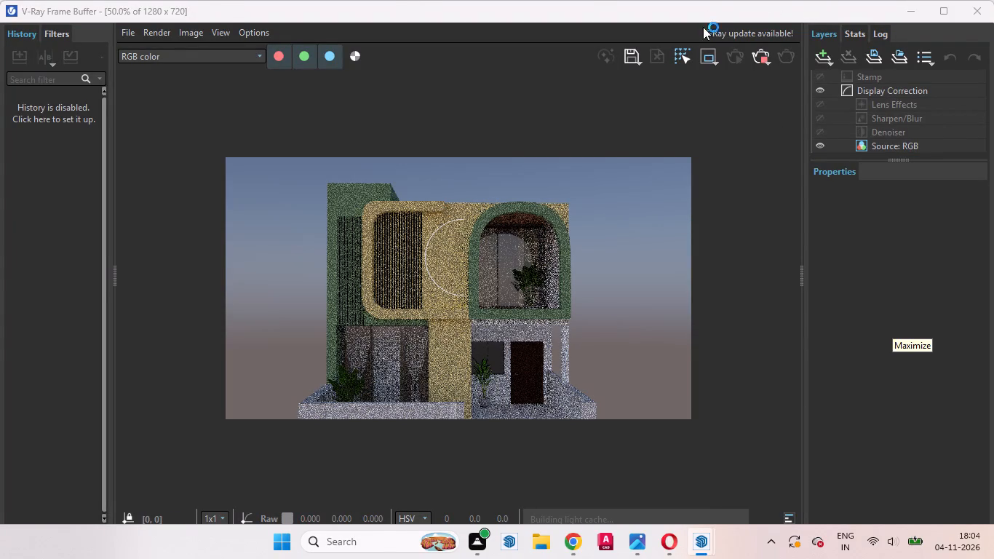
drag(497, 28, 569, 52)
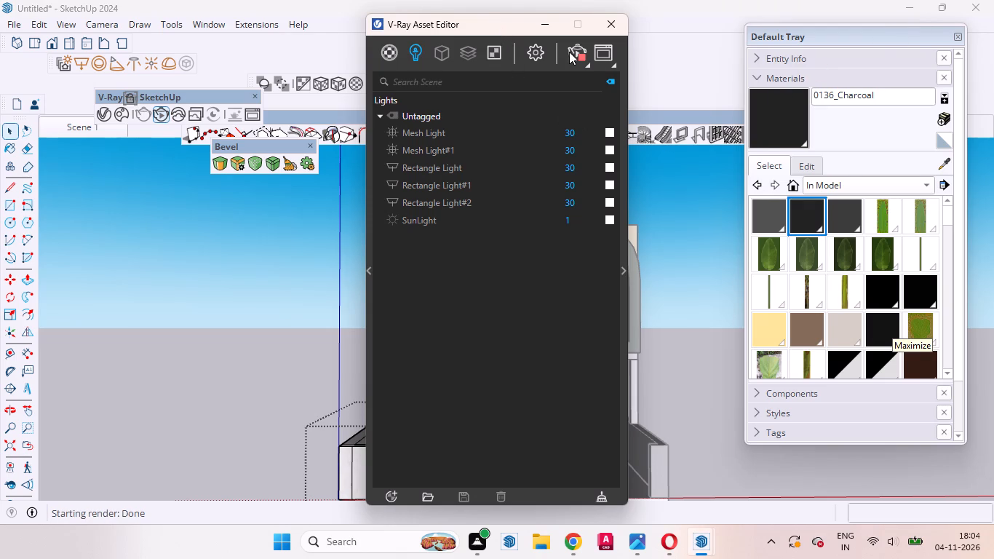
drag(569, 52, 797, 68)
scroll(493, 223, down, 3)
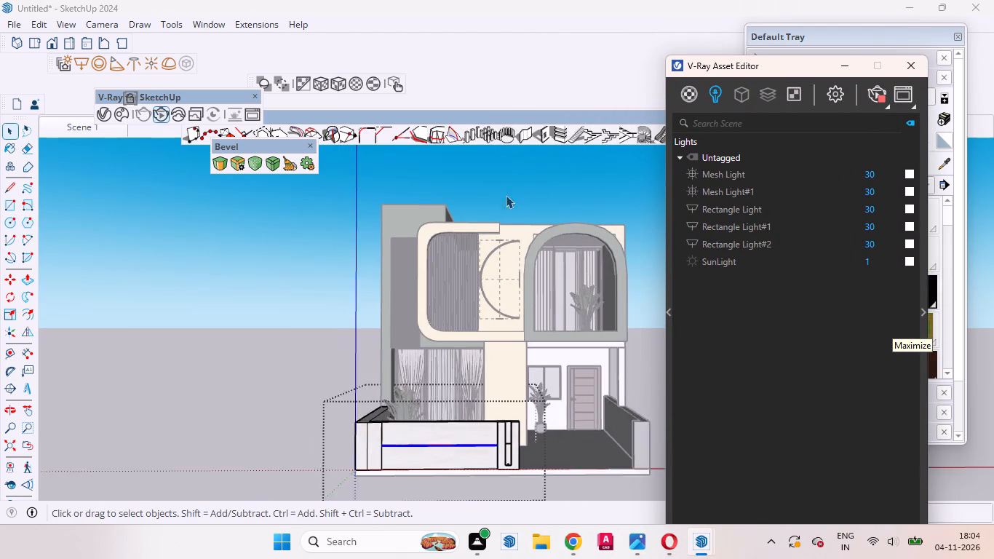
scroll(455, 407, up, 14)
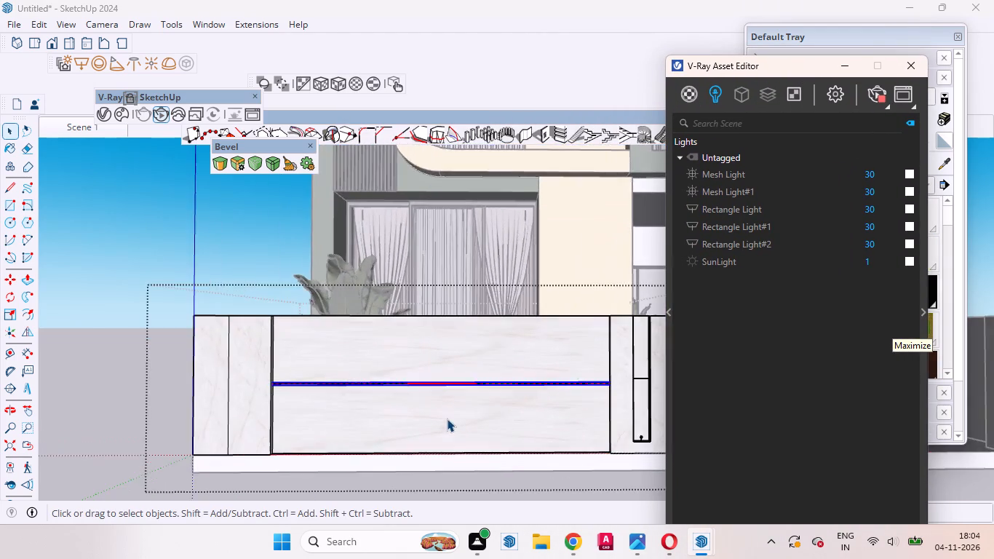
scroll(454, 409, up, 3)
scroll(448, 414, down, 3)
middle_drag(502, 407, 489, 373)
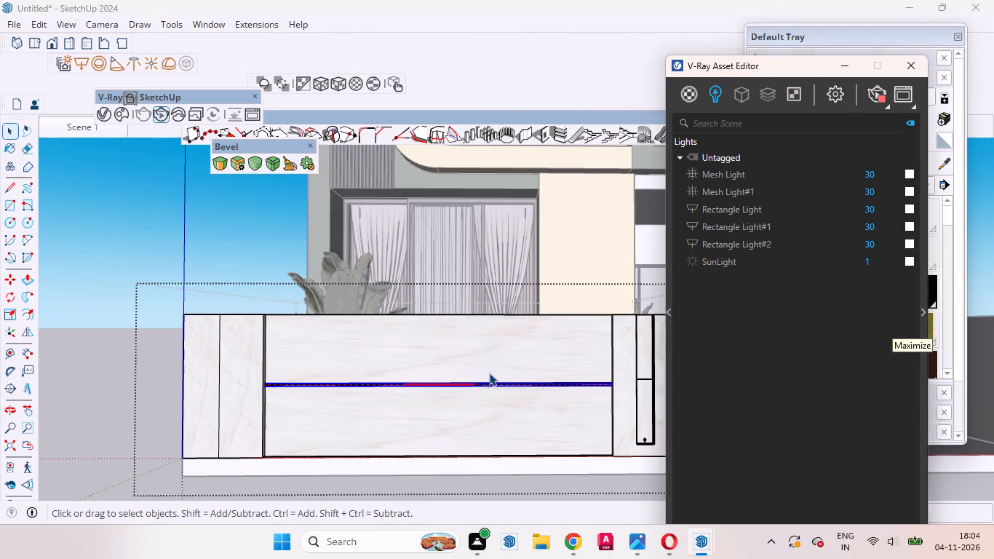
middle_drag(489, 373, 483, 362)
scroll(511, 360, up, 3)
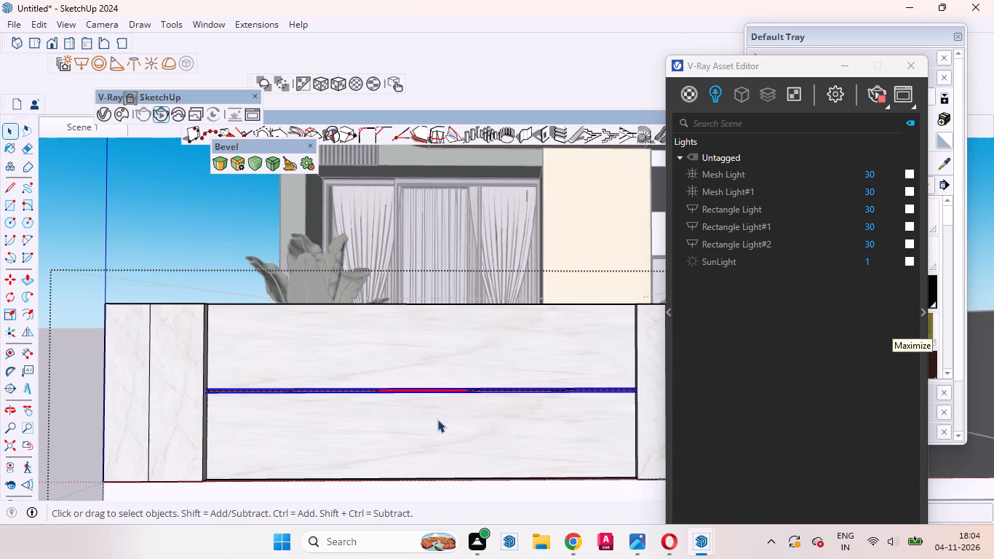
scroll(442, 371, down, 2)
middle_drag(443, 435, 434, 420)
scroll(432, 416, up, 1)
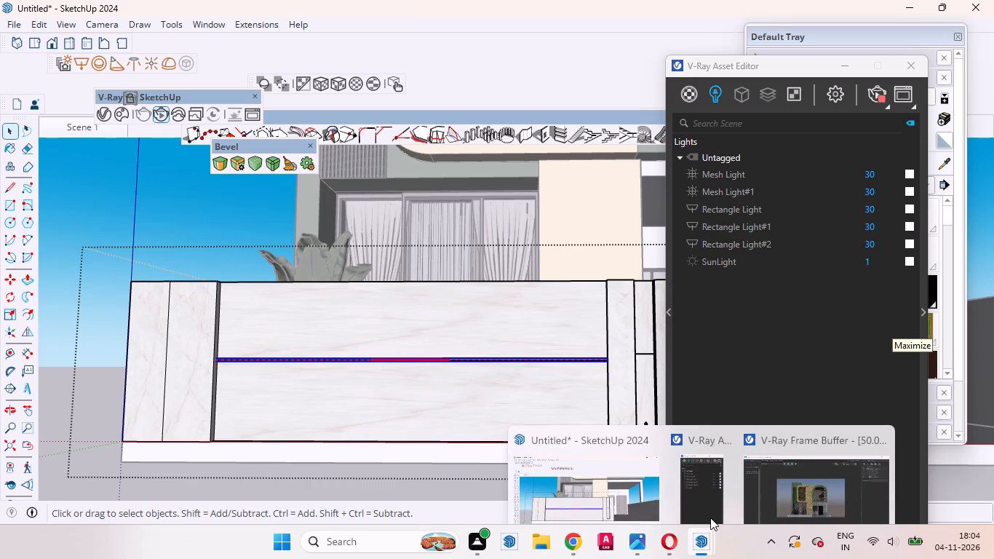
click(790, 468)
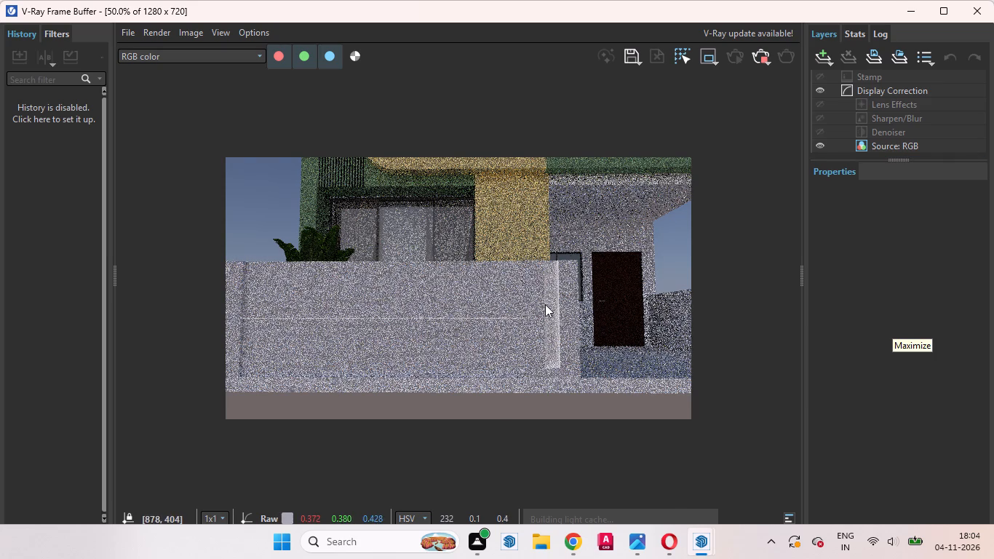
drag(245, 320, 525, 326)
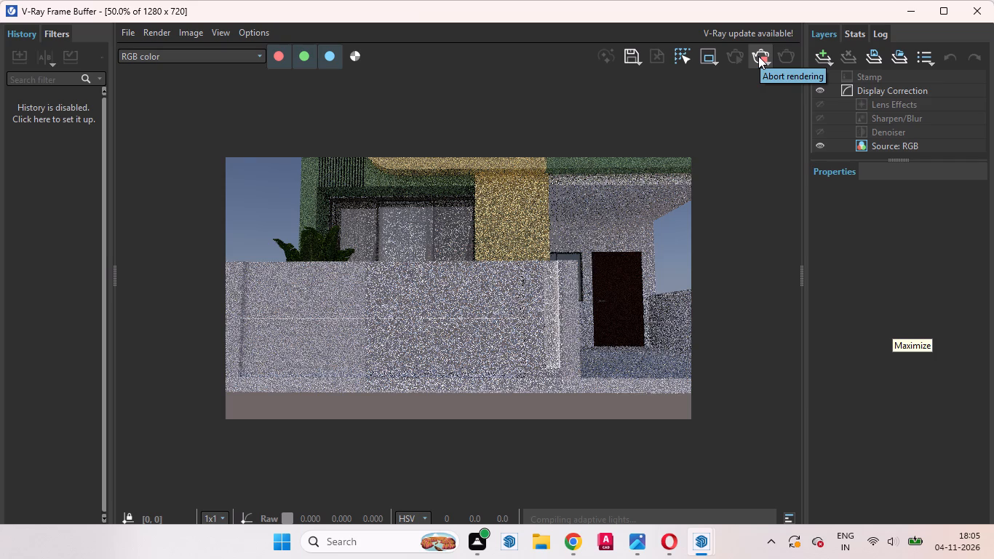
Stop the running interactive render and return to the model.
click(758, 56)
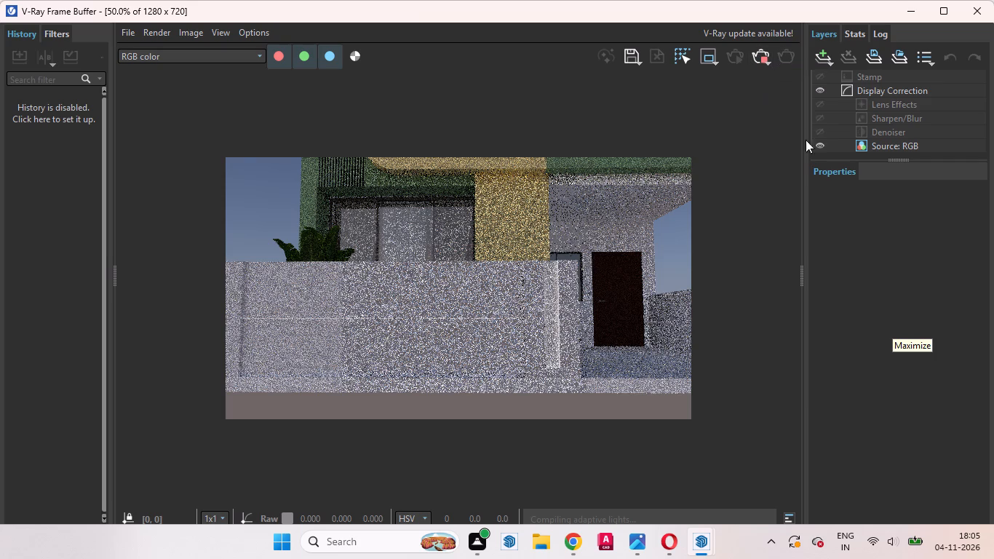
click(904, 14)
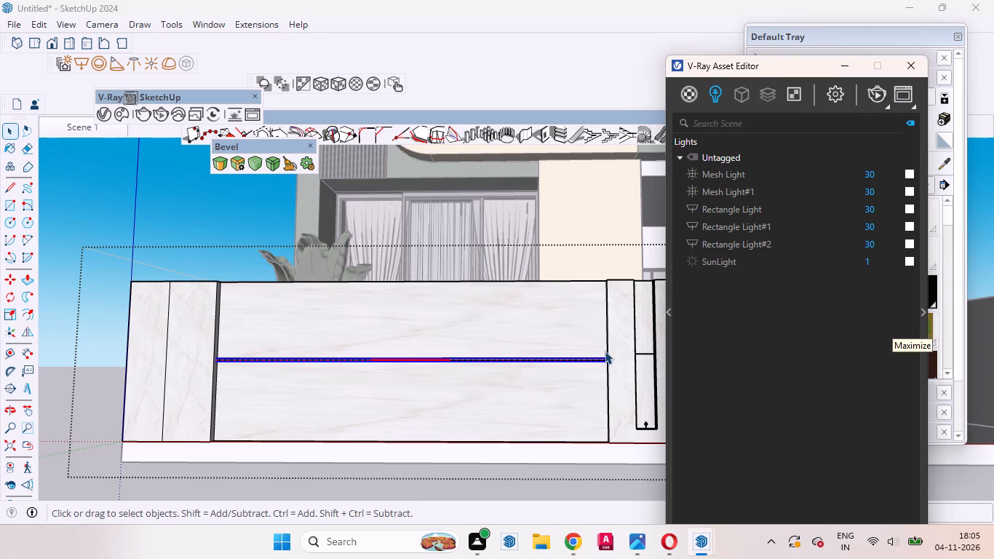
Set the intensity of Rectangle Light, Rectangle Light#1 and Rectangle Light#2 to 70.
click(870, 208)
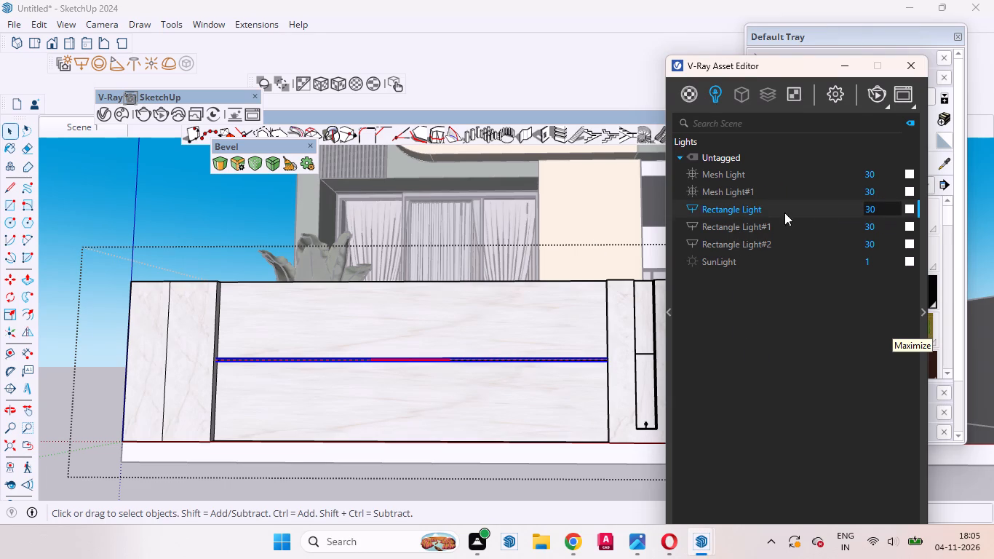
key(BackSpace)
key(7)
click(871, 229)
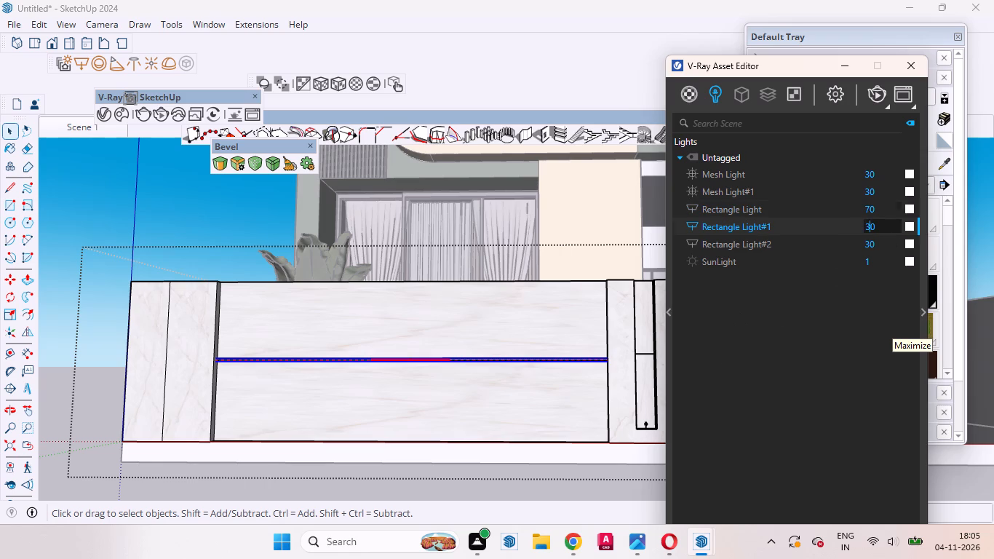
key(BackSpace)
key(7)
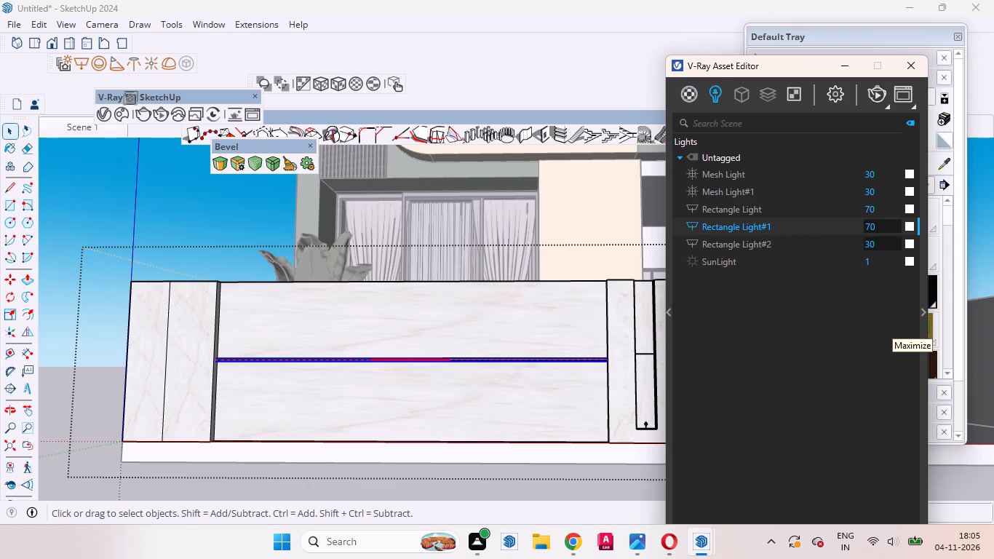
click(869, 248)
key(BackSpace)
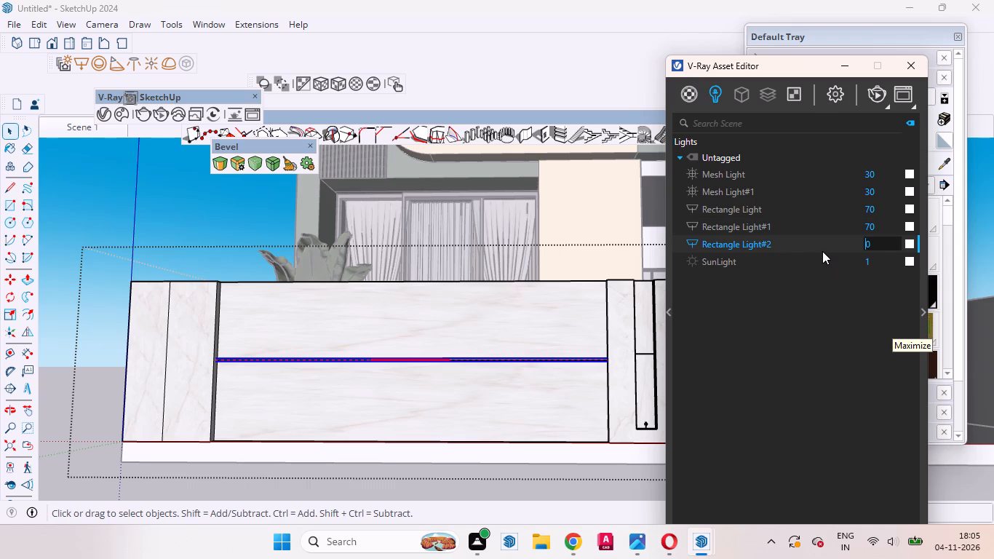
key(7)
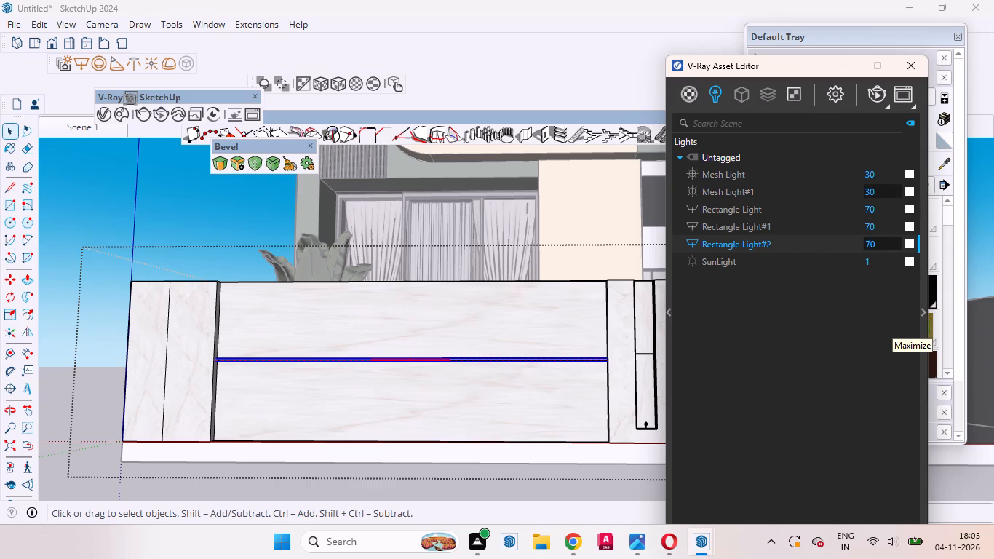
Set the intensity of Mesh Light#1 and Mesh Light to 70.
click(870, 194)
key(BackSpace)
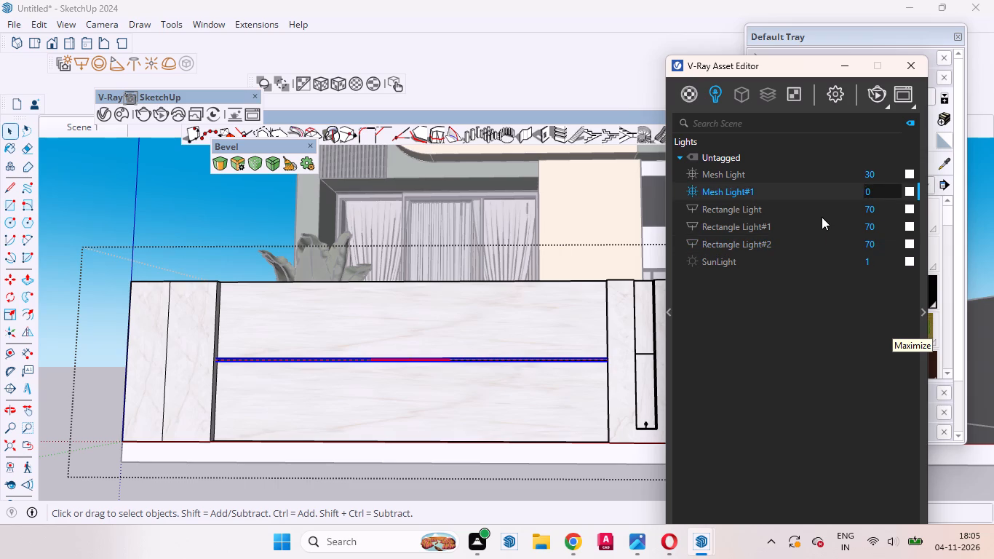
key(7)
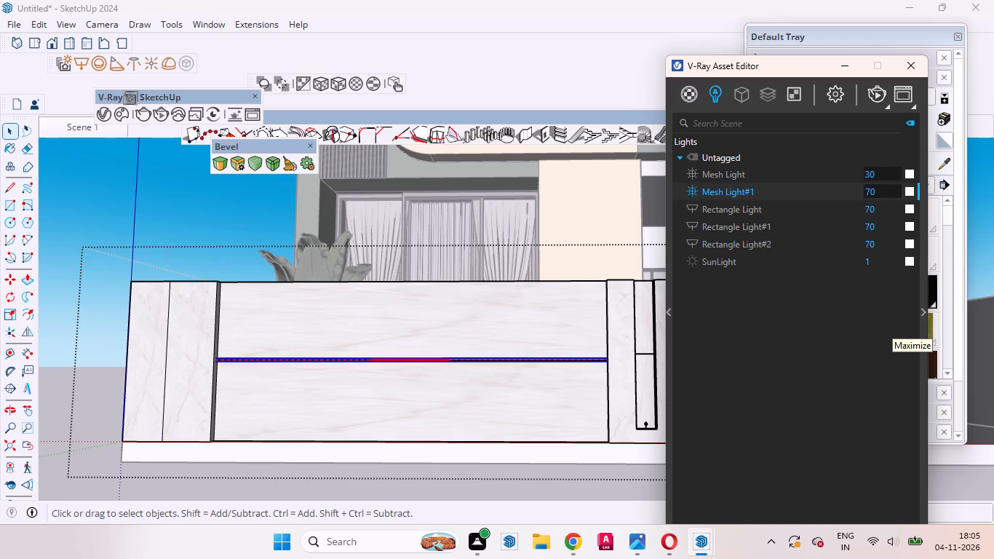
click(871, 174)
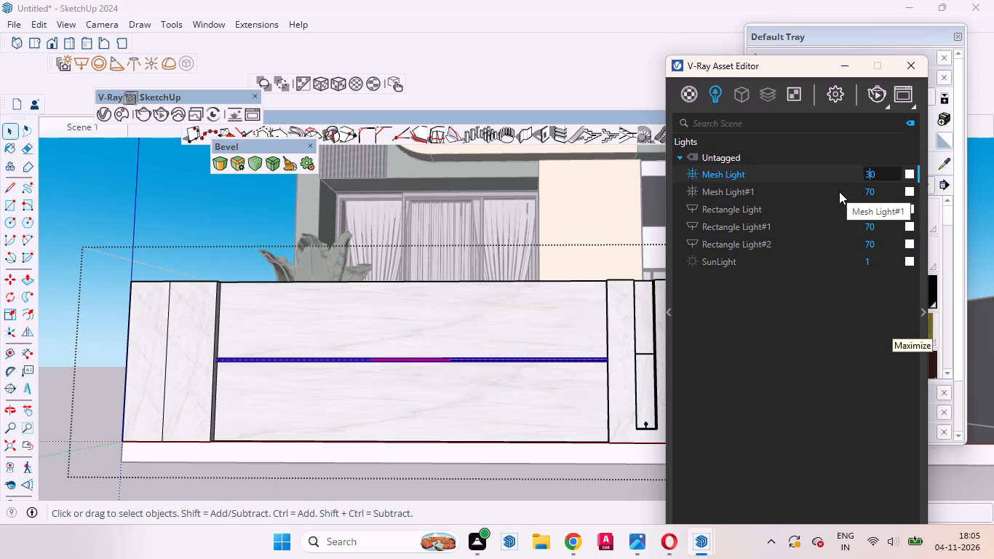
key(BackSpace)
key(7)
key(0)
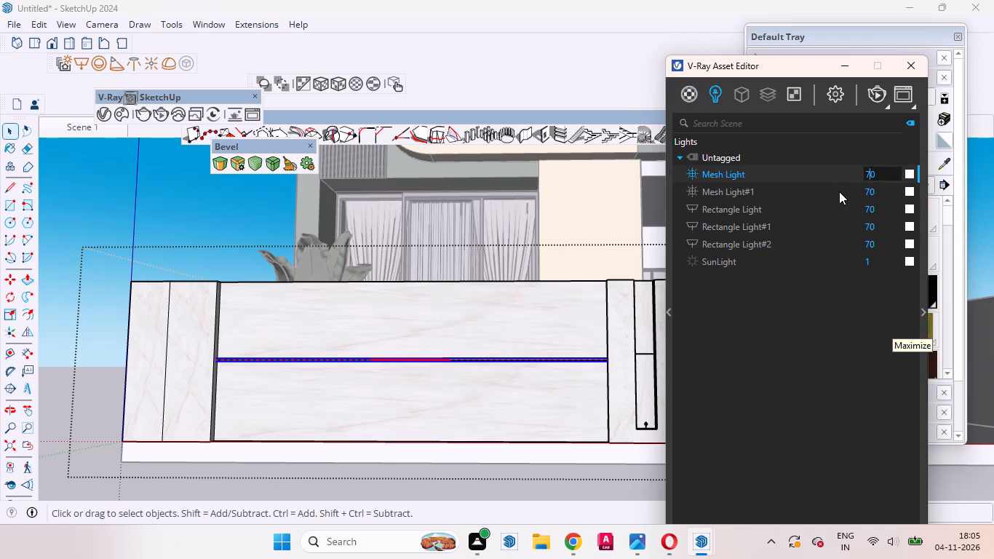
key(BackSpace)
Give Mesh Light#1 a warm orange colour with a colour temperature of 3500 K.
click(908, 191)
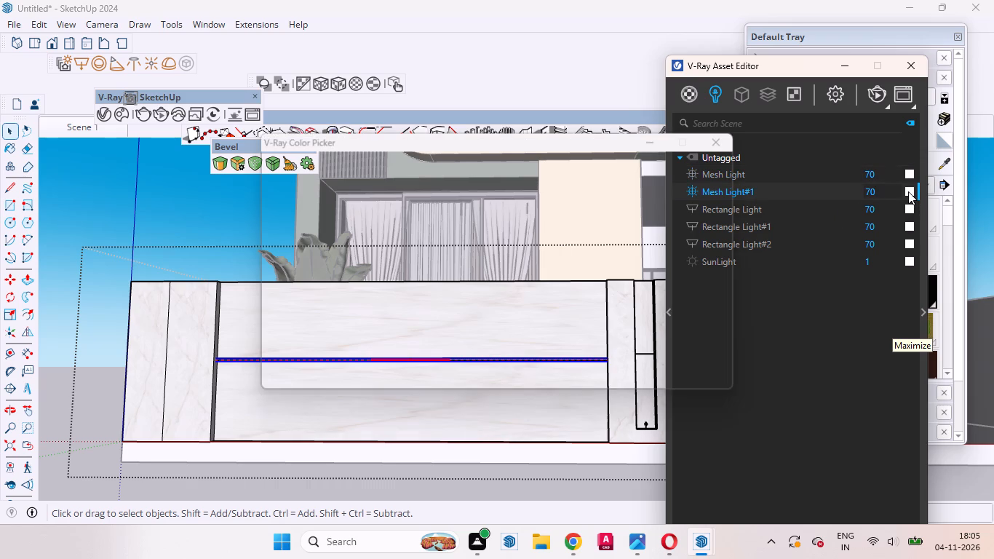
right_click(908, 191)
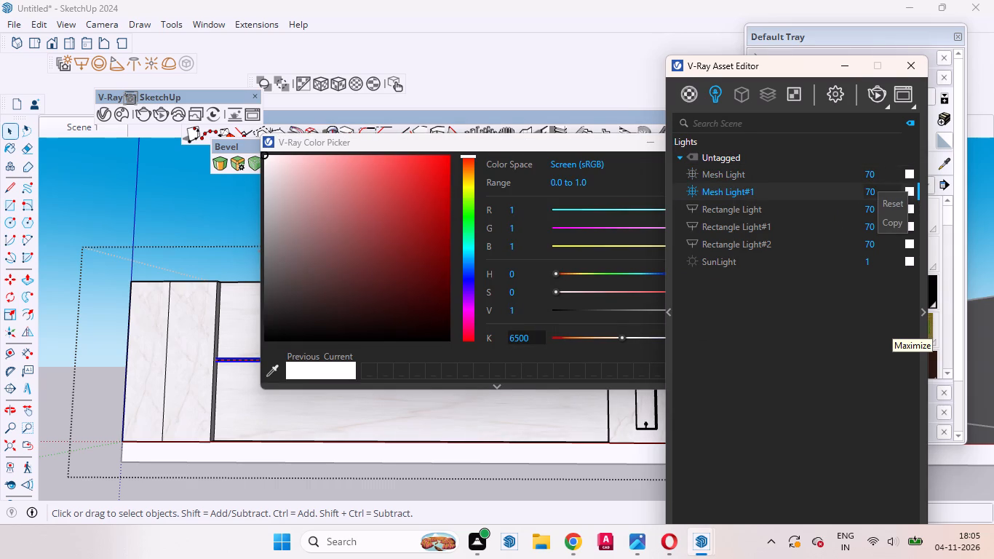
click(516, 338)
key(BackSpace)
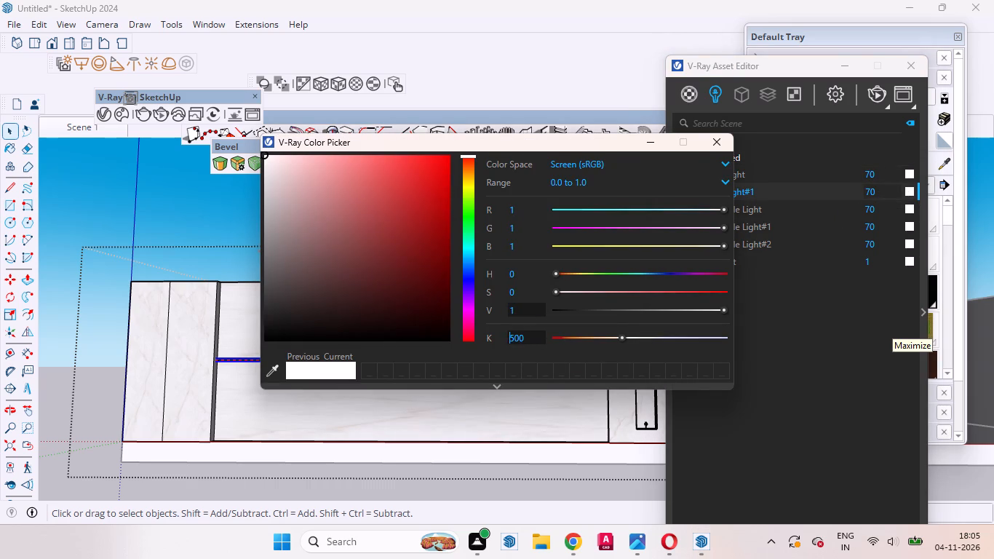
key(4)
key(BackSpace)
key(3)
key(Return)
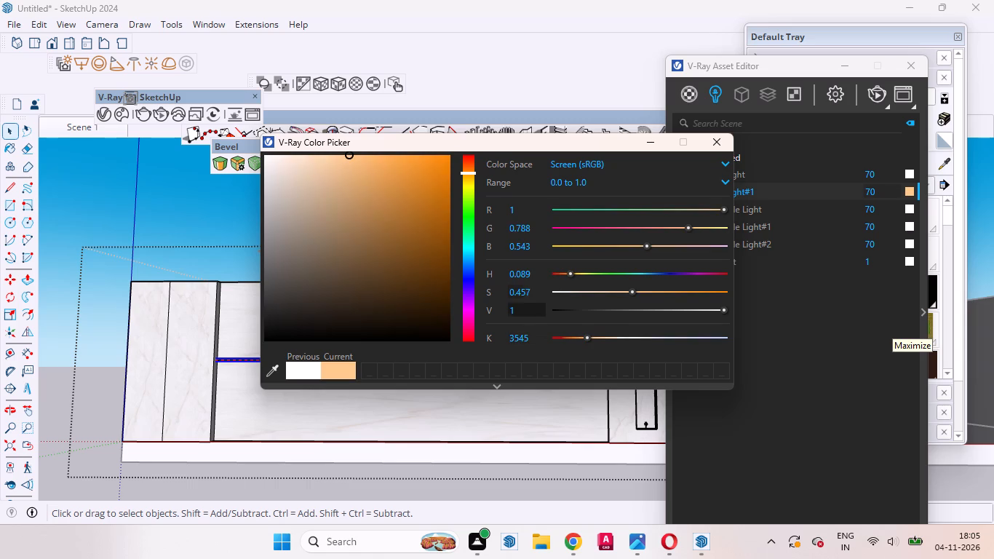
drag(532, 146, 435, 157)
drag(482, 144, 399, 242)
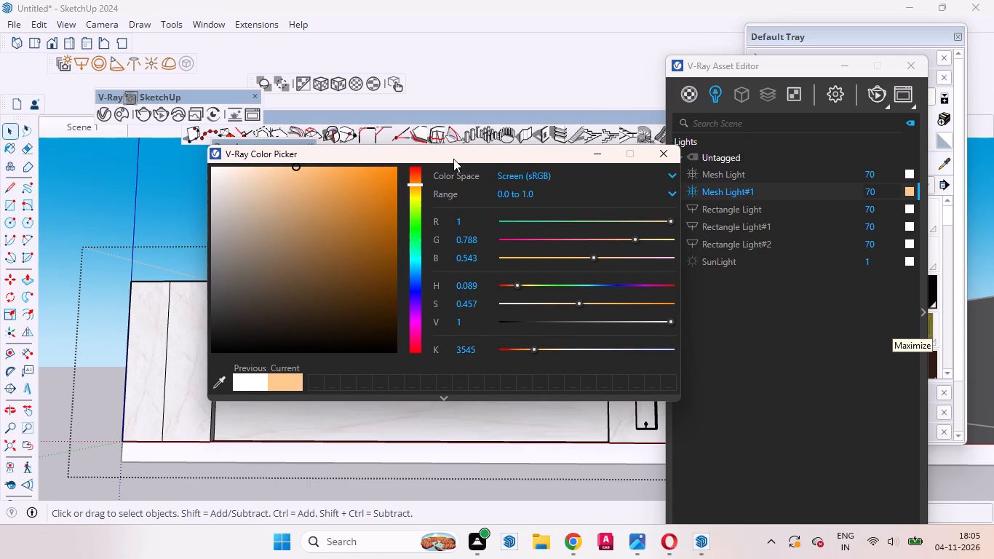
drag(453, 159, 368, 256)
Copy Mesh Light#1's warm colour to the three rectangle lights and to Mesh Light, leaving SunLight white.
drag(910, 191, 907, 208)
drag(907, 192, 910, 214)
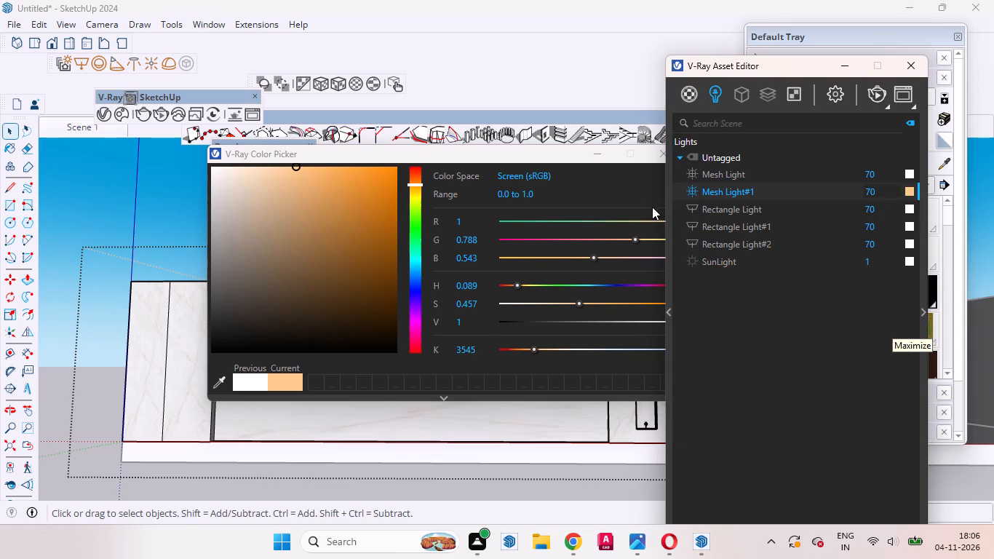
click(657, 154)
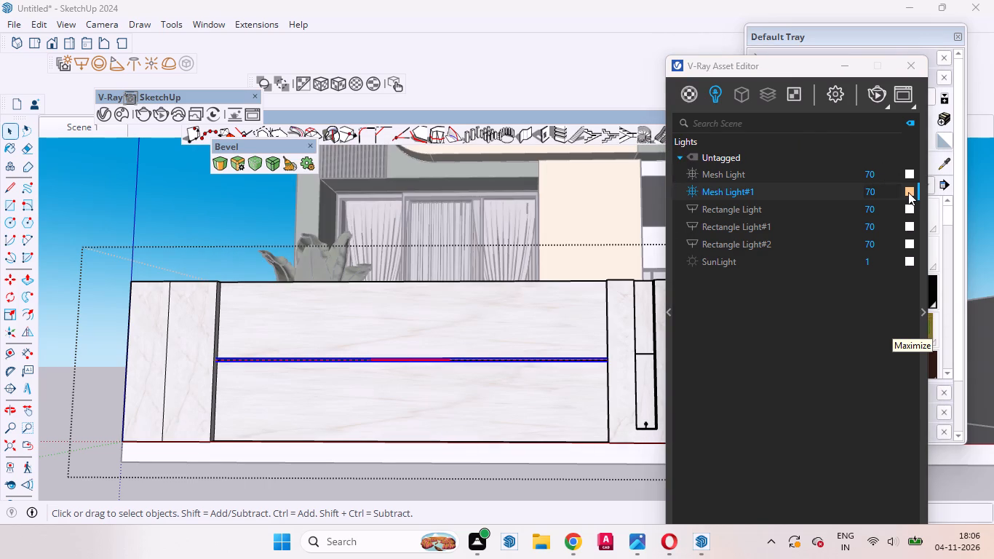
drag(909, 188, 909, 207)
drag(912, 205, 911, 224)
drag(911, 224, 915, 243)
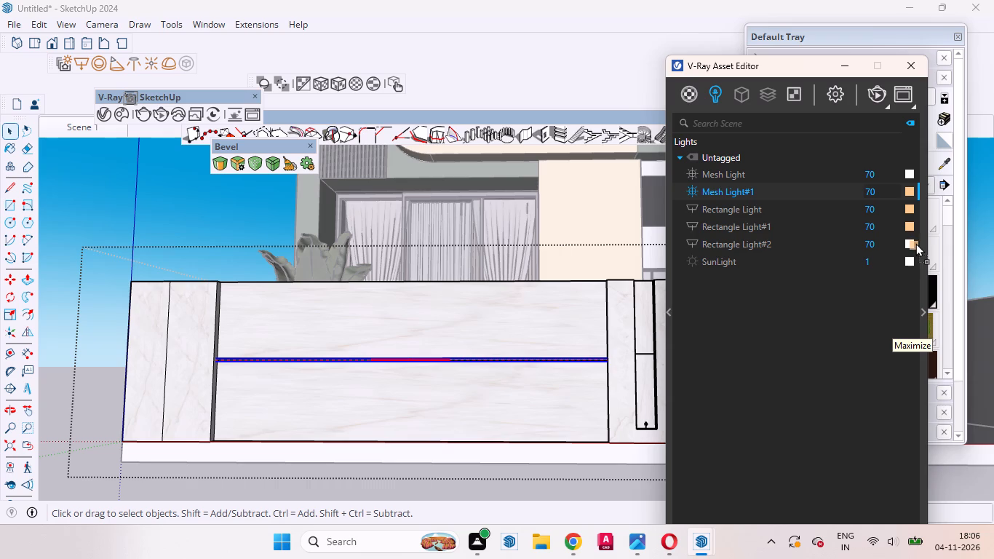
drag(915, 243, 913, 243)
drag(911, 191, 913, 175)
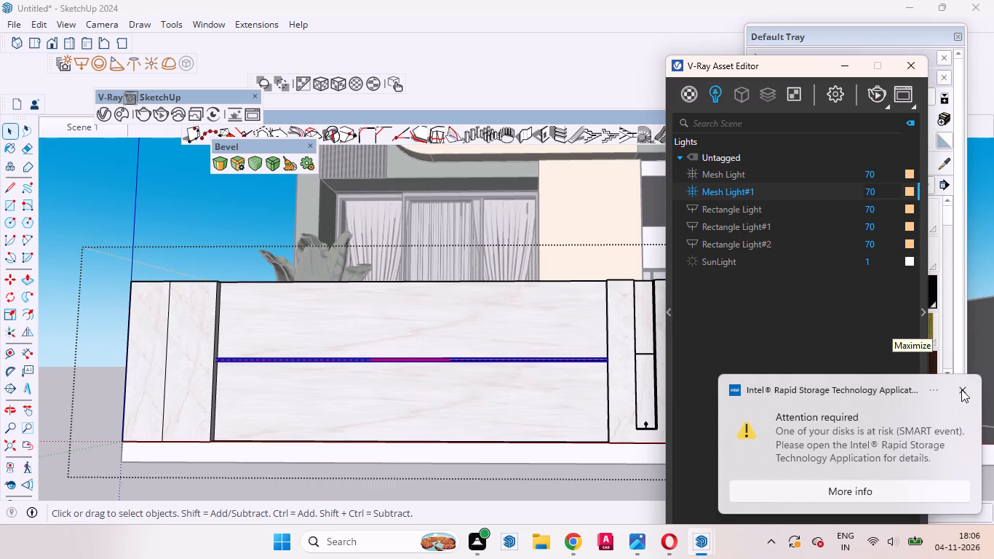
click(961, 389)
Run an interactive V-Ray render of the boundary wall and examine the colour and brightness of its strip lights.
click(878, 92)
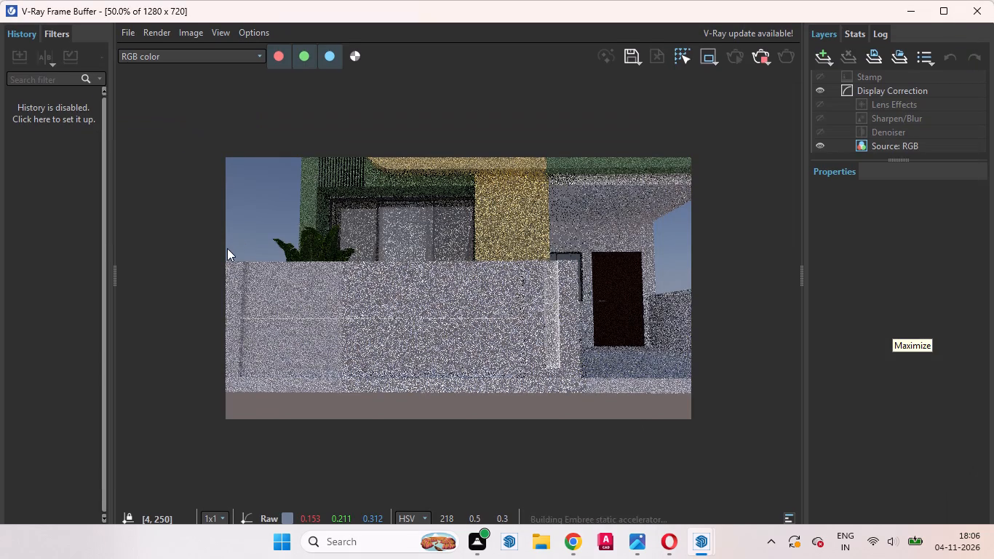
click(238, 297)
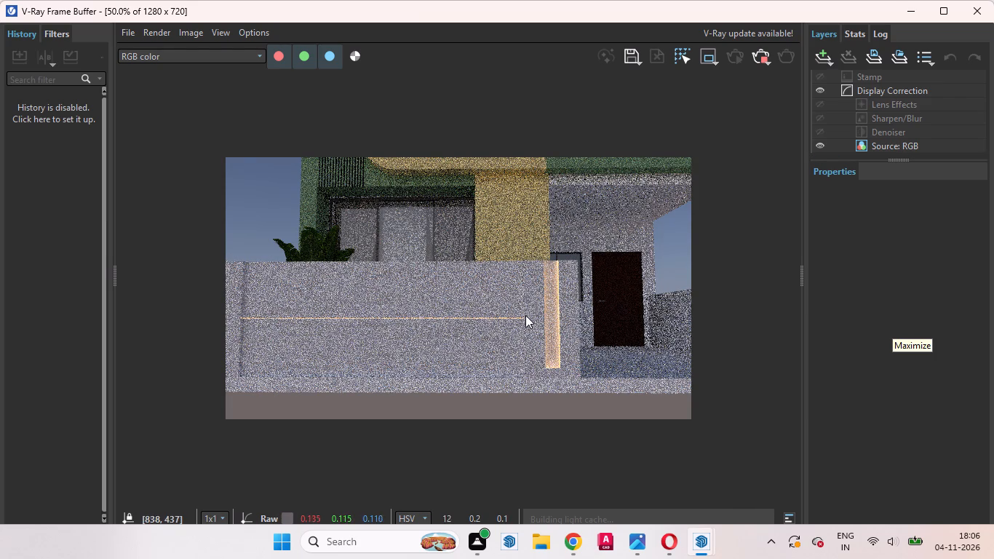
scroll(525, 315, up, 1)
scroll(534, 323, down, 1)
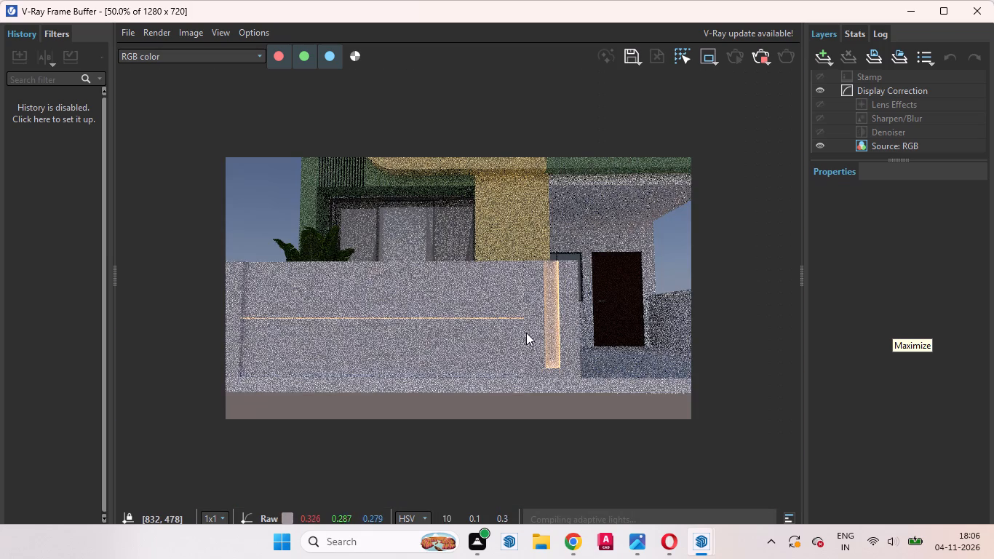
middle_drag(552, 349, 560, 352)
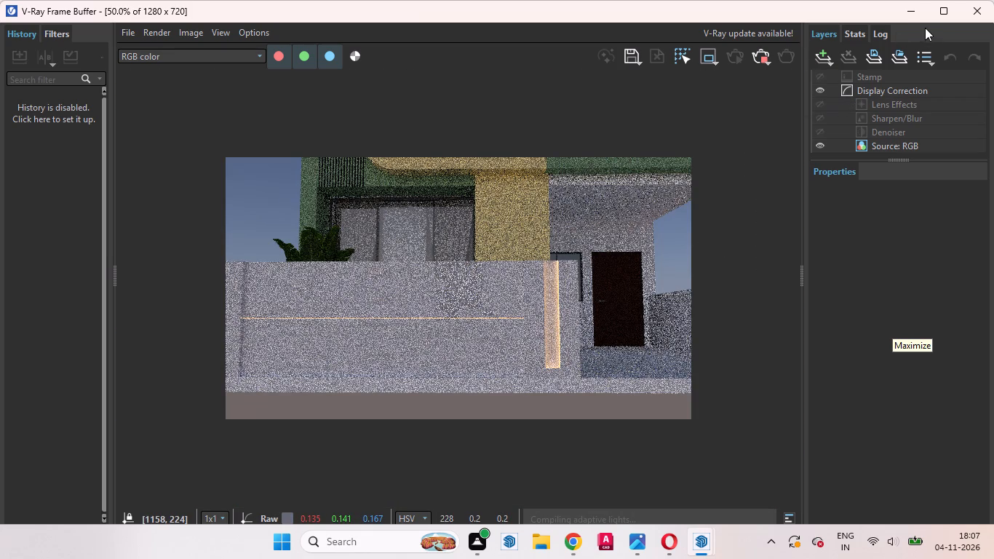
Examine the boundary wall's corner and its groove light in the model from an oblique angle.
click(902, 9)
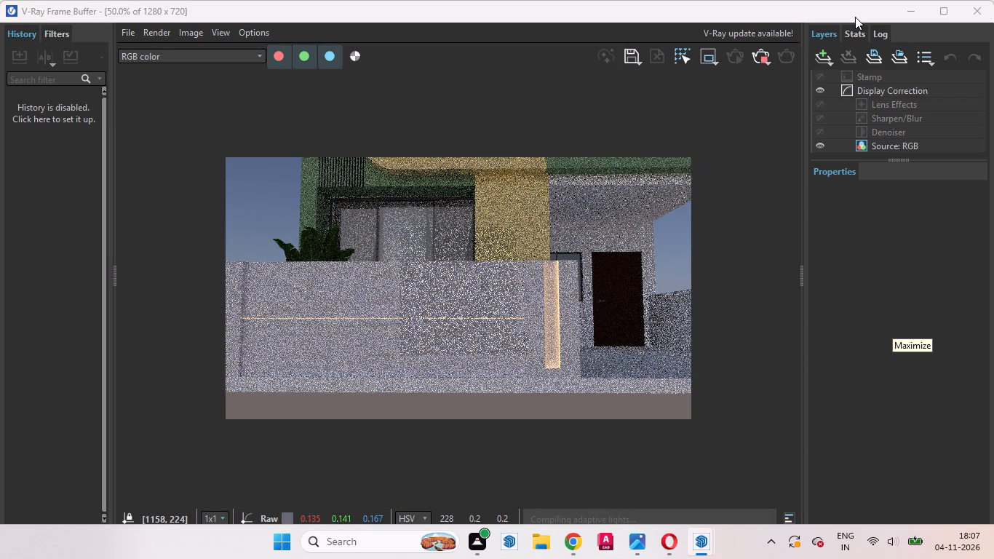
middle_drag(550, 381, 716, 450)
scroll(715, 449, up, 1)
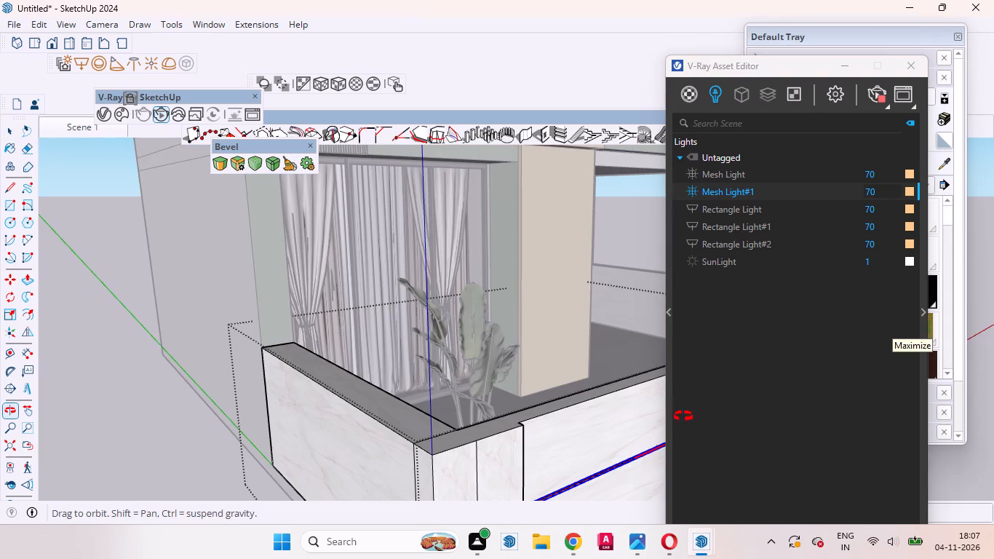
scroll(478, 342, down, 12)
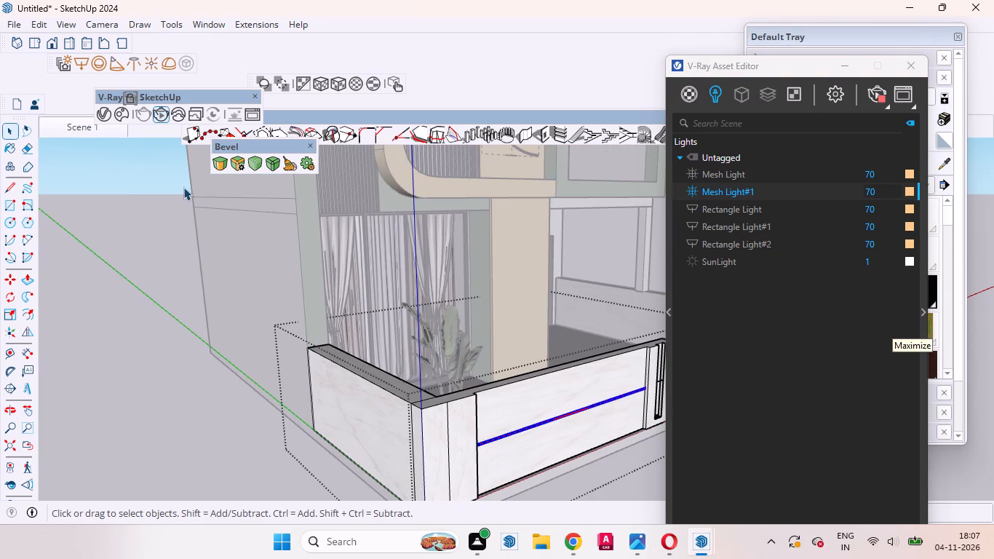
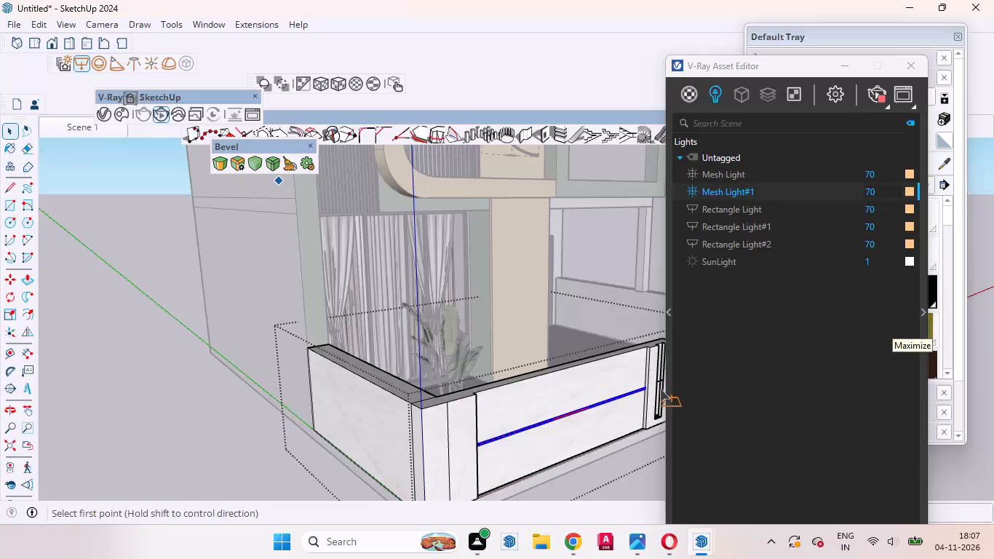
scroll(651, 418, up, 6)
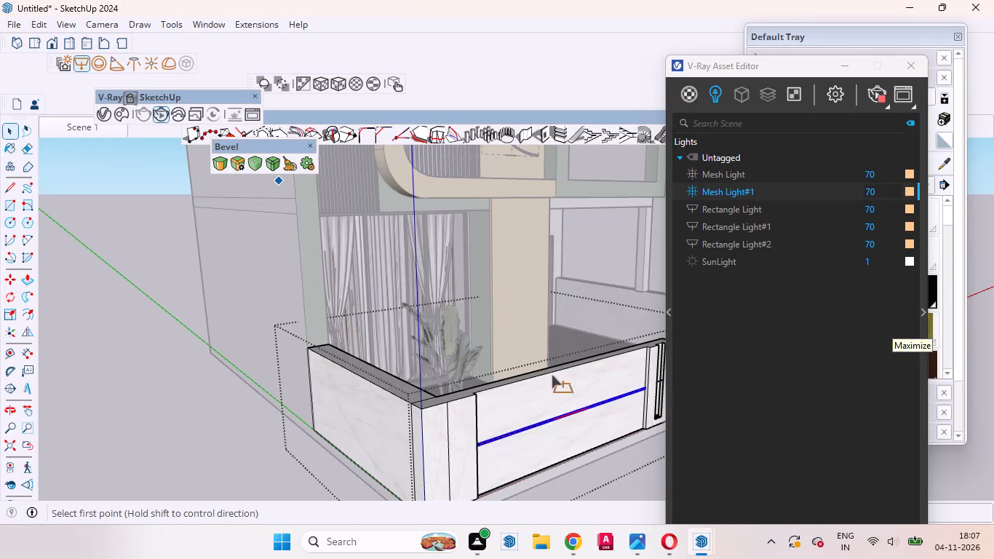
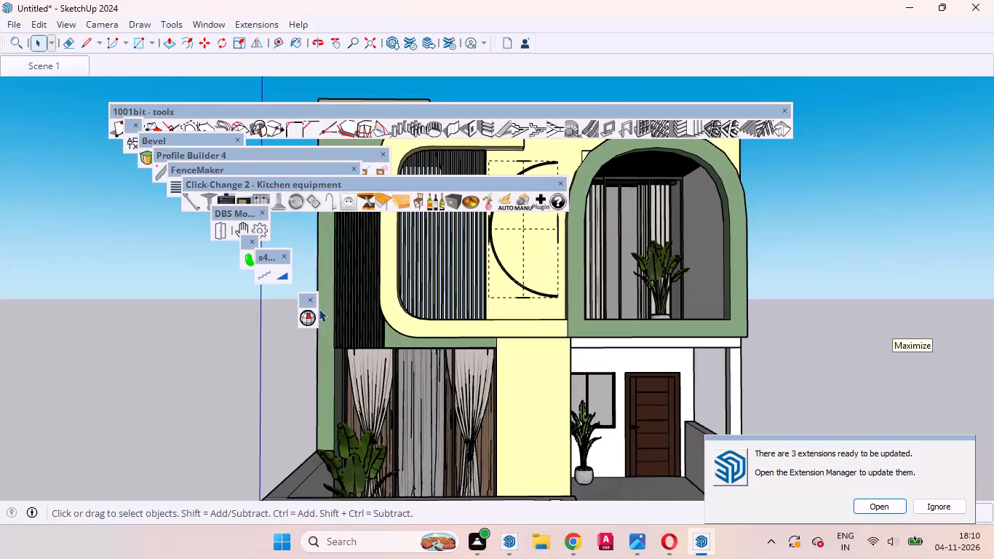
Close the floating extension toolbars, including s4u-Stair, DBS Move Rotate Open Close, Click-Change 2, FenceMaker, Profile Builder 4 and Bevel.
click(311, 303)
click(282, 255)
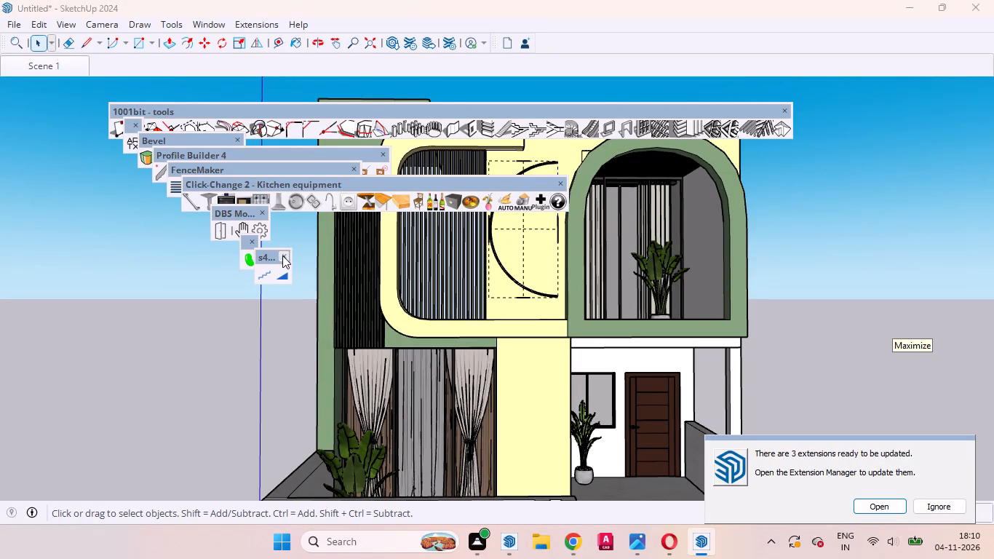
click(255, 241)
click(258, 215)
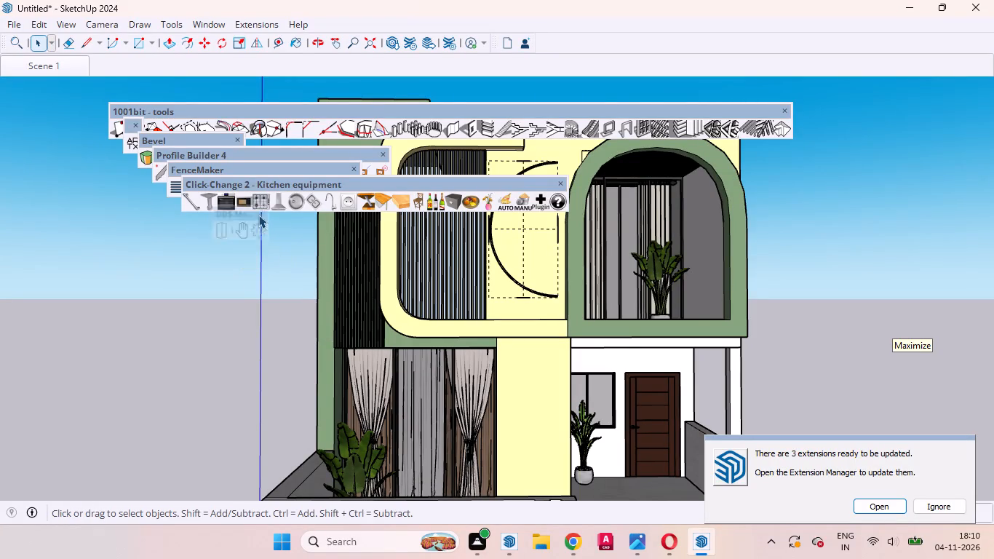
click(557, 184)
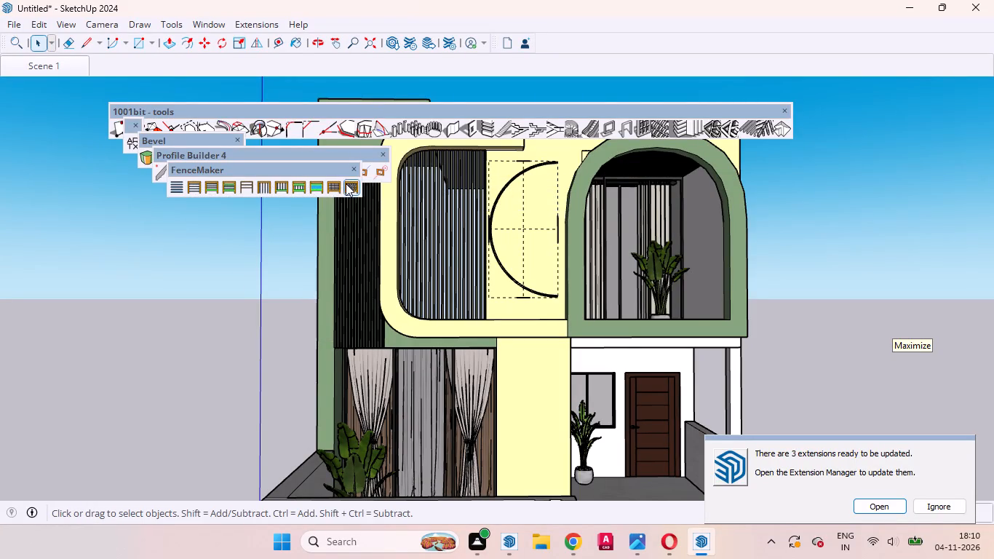
click(352, 170)
click(384, 149)
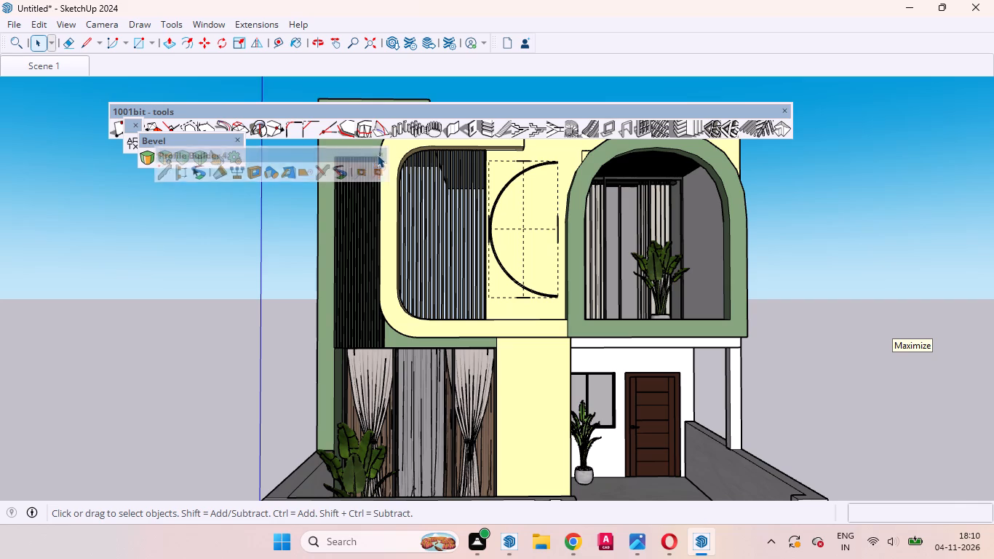
click(241, 143)
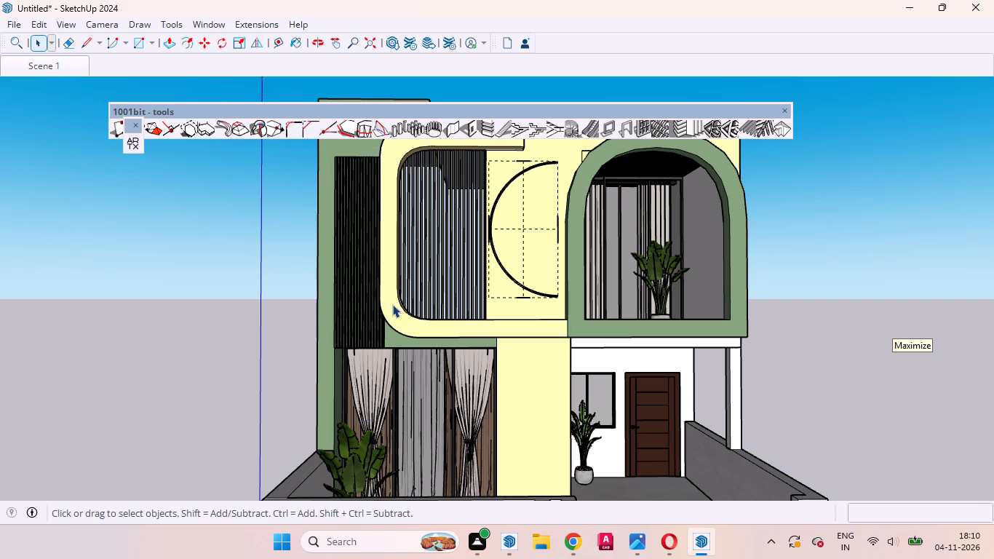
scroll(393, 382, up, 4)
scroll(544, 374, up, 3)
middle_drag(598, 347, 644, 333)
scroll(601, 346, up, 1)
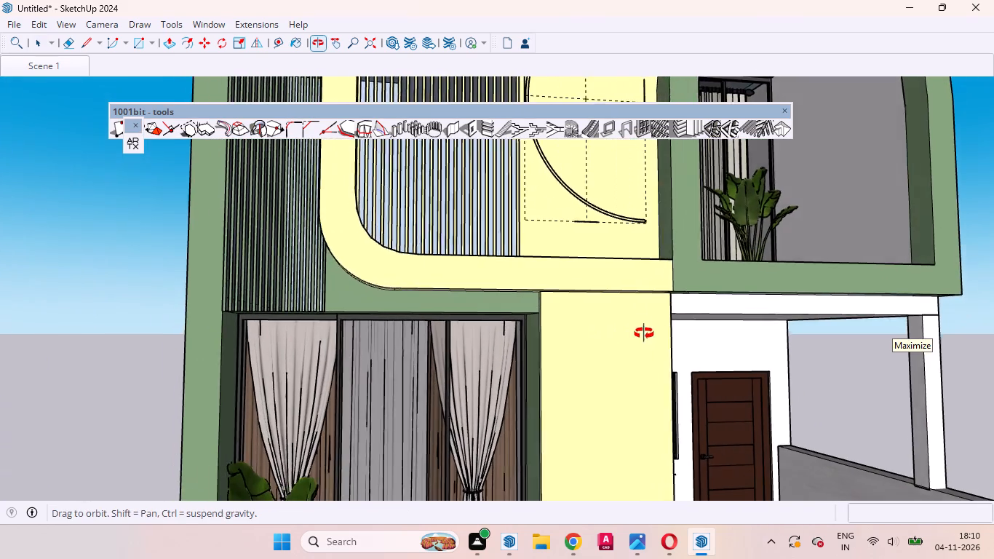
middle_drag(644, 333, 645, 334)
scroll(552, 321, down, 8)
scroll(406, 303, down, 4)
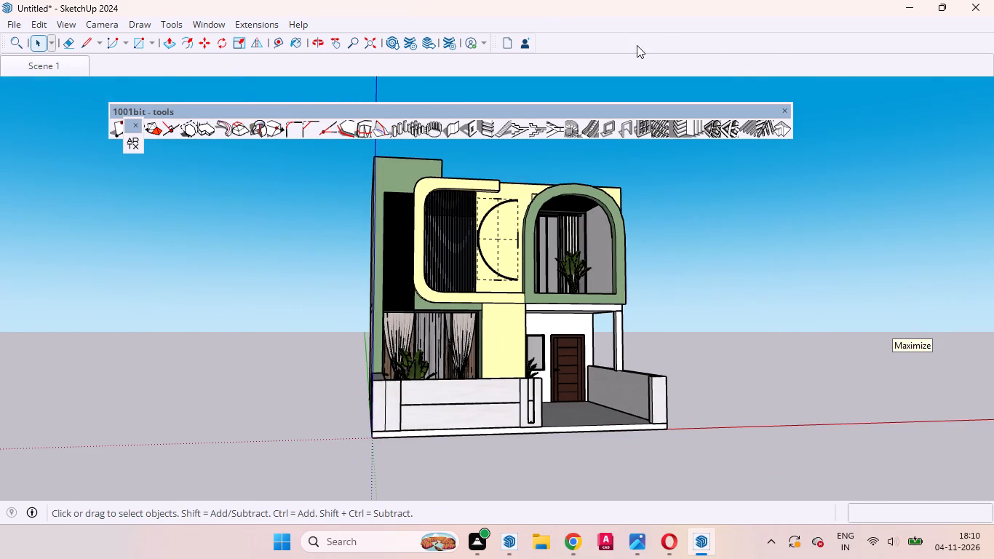
Display the Large Tool Set, V-Ray Lights and V-Ray for SketchUp toolbars.
right_click(615, 36)
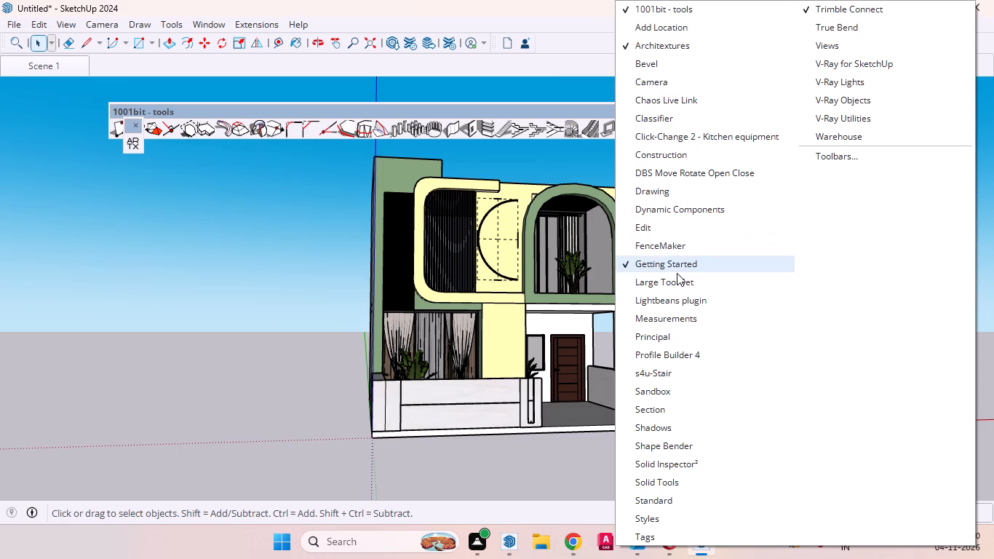
click(675, 277)
right_click(552, 42)
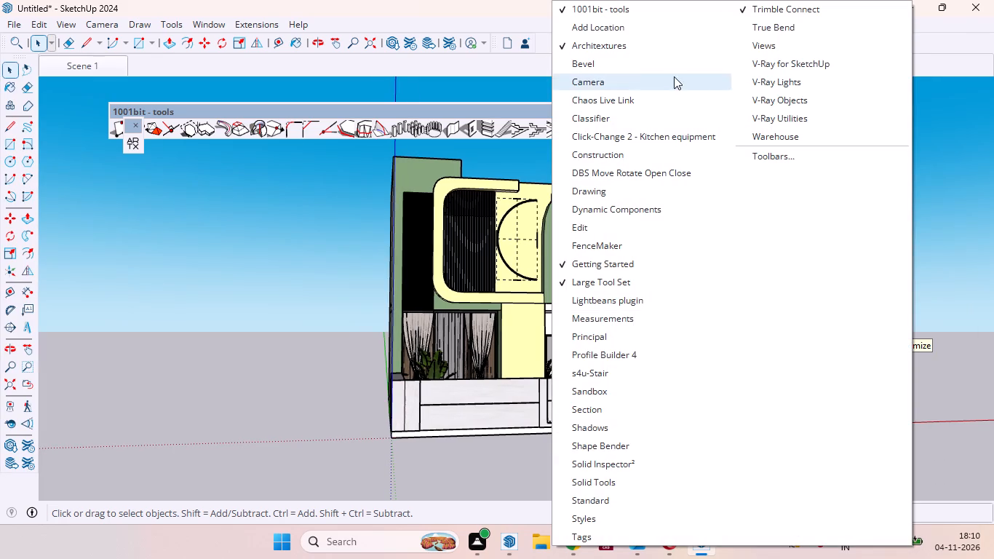
click(802, 79)
right_click(661, 33)
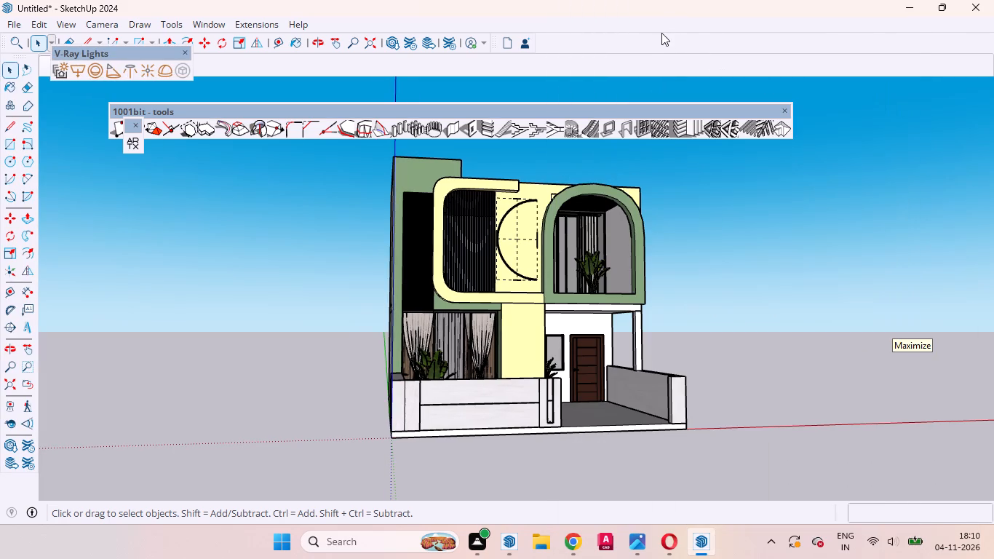
click(833, 68)
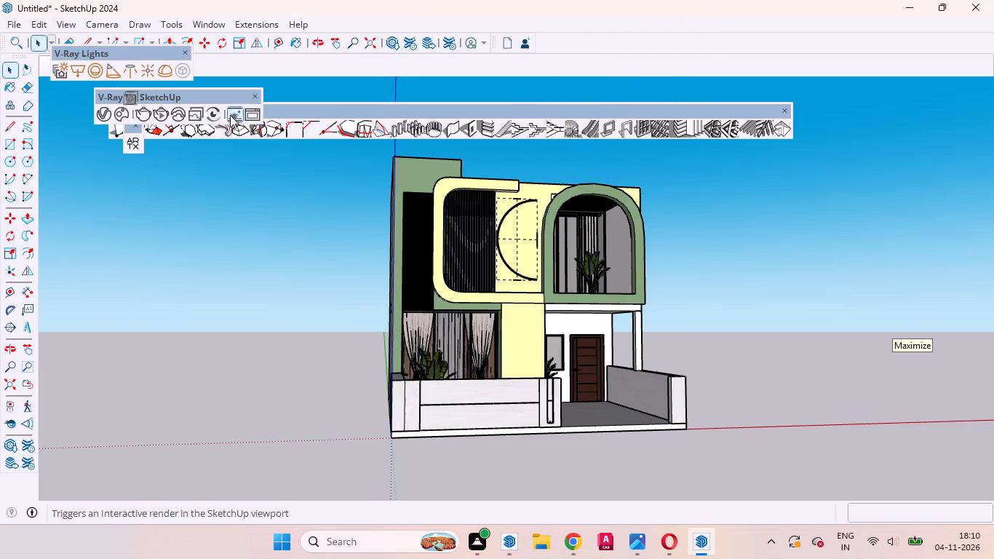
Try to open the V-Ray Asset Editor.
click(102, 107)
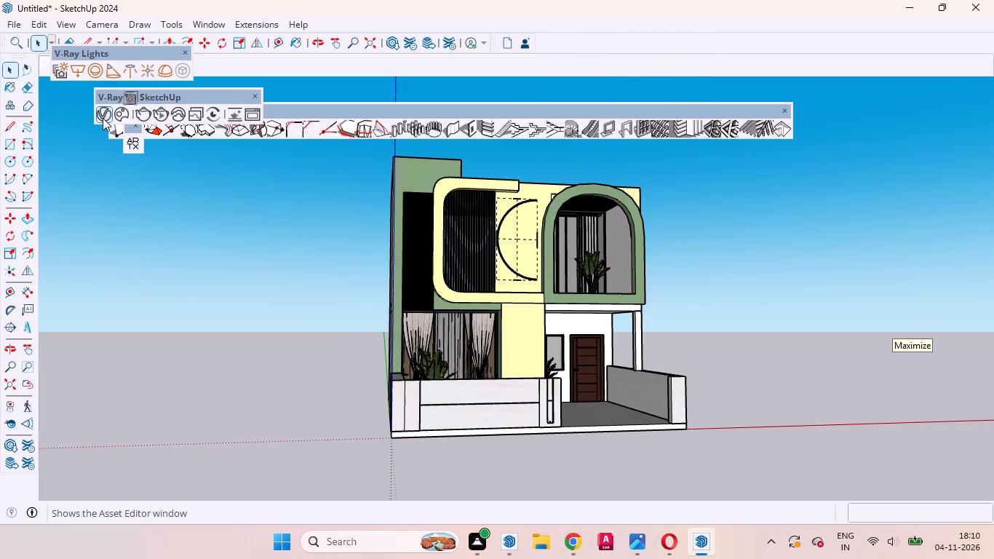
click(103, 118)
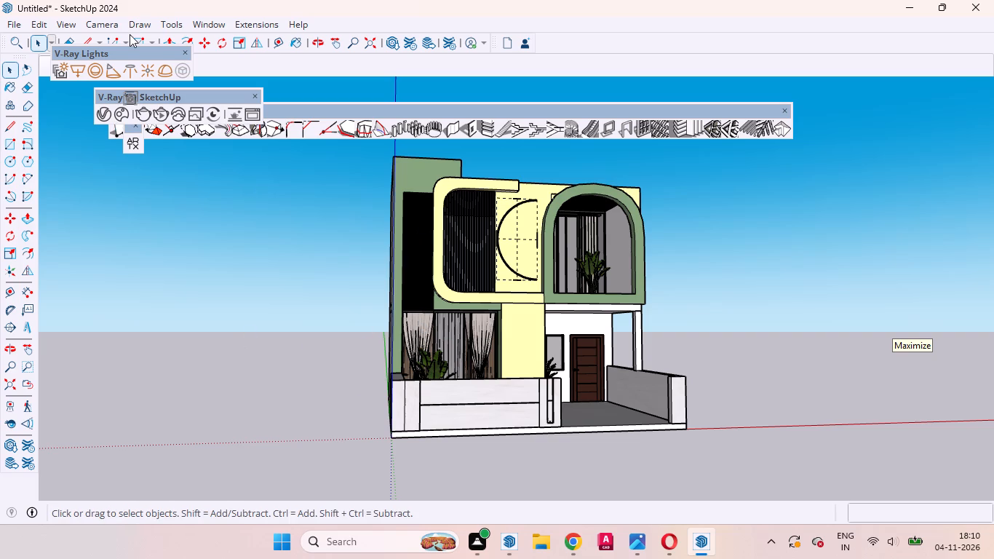
Move the V-Ray Lights toolbar clear of the scene tabs and restore the Scene 1 view.
drag(127, 52, 137, 53)
drag(137, 53, 241, 74)
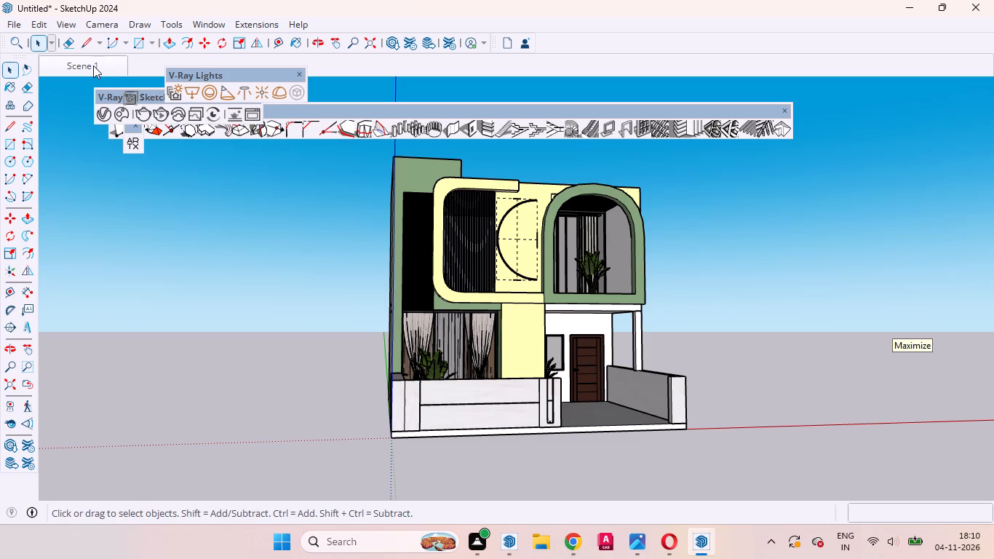
click(93, 66)
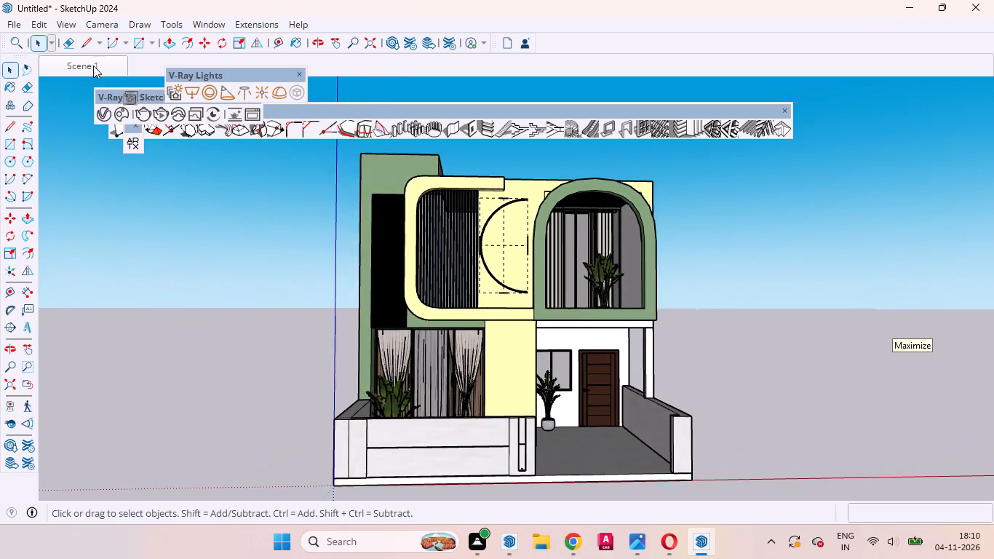
Open the V-Ray Asset Editor, close the Architextures toolbar, and arrange the editor and V-Ray for SketchUp toolbar beside the house.
click(103, 111)
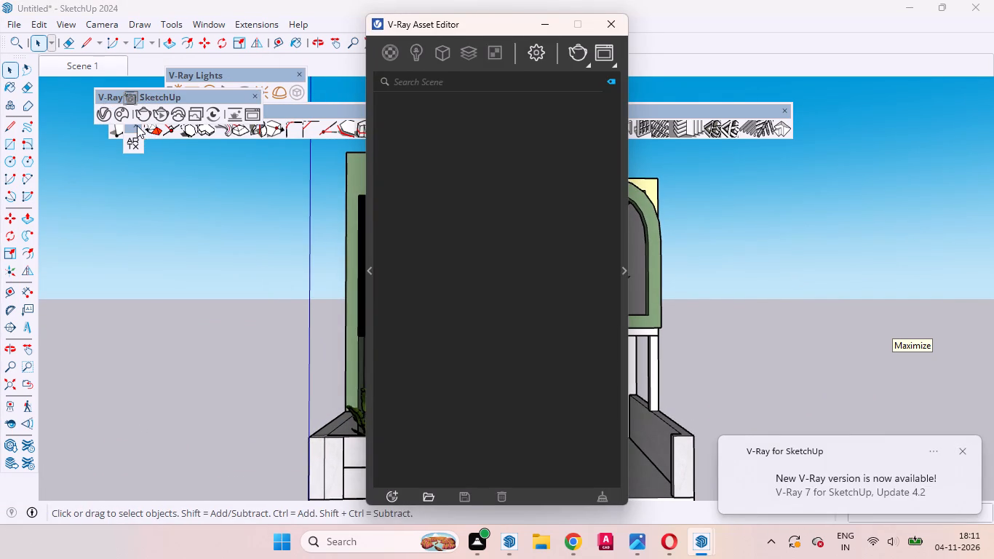
click(135, 128)
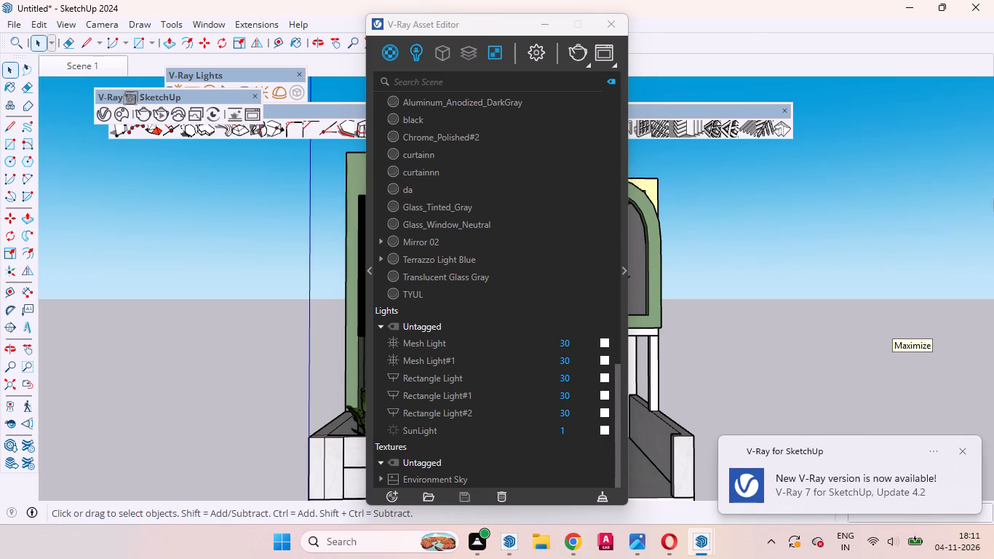
drag(466, 23, 791, 48)
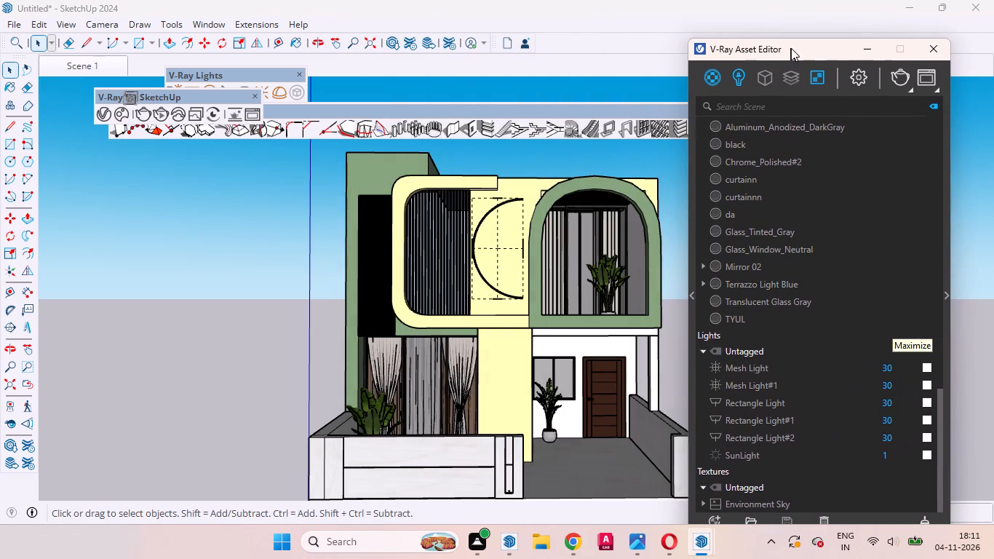
drag(791, 48, 792, 48)
scroll(512, 332, down, 5)
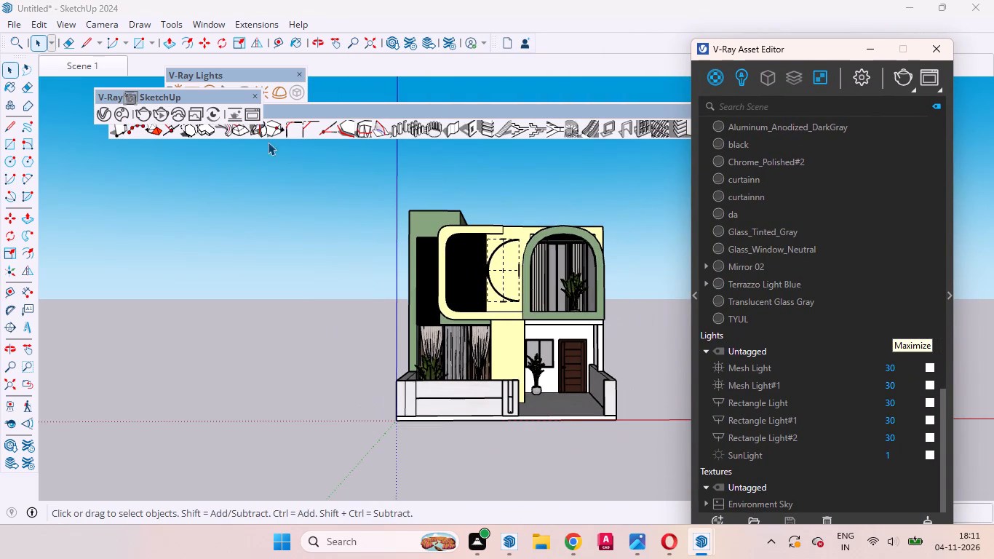
drag(199, 94, 150, 225)
Draw a V-Ray rectangle light over the full height of the narrow recess side face beside the front wall's slotted pillar.
click(188, 93)
scroll(505, 421, up, 5)
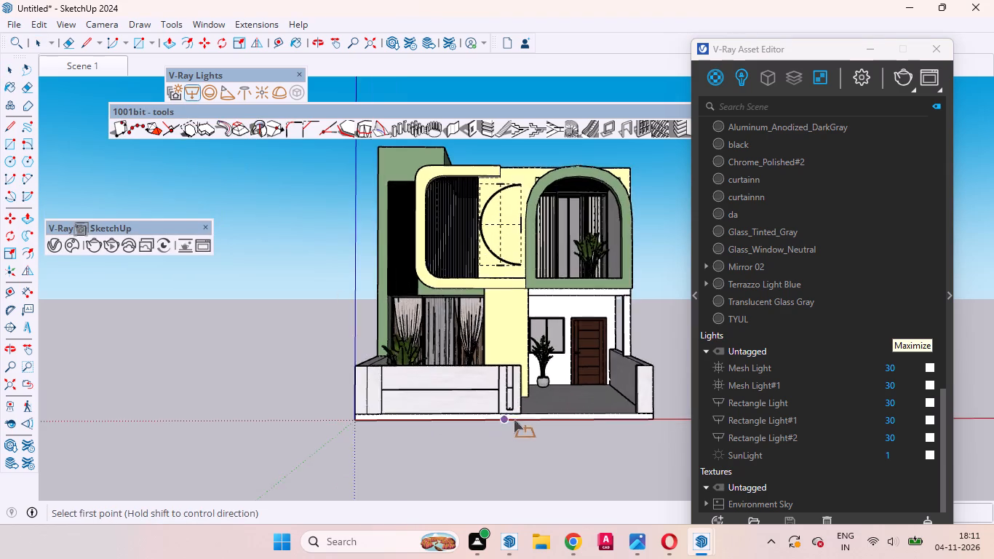
scroll(514, 419, up, 11)
middle_drag(493, 419, 615, 471)
scroll(539, 446, up, 1)
scroll(370, 284, down, 3)
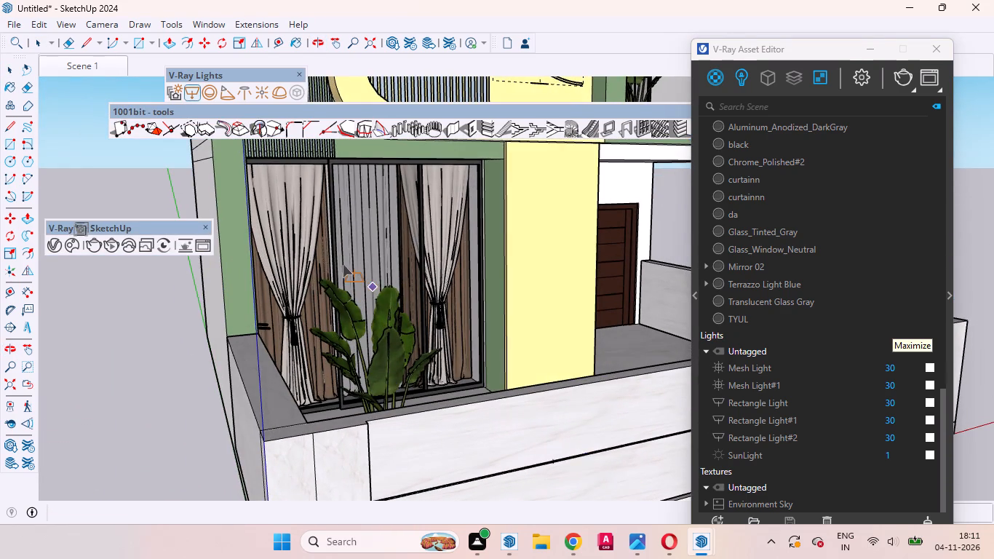
scroll(343, 264, down, 2)
scroll(341, 263, up, 1)
scroll(341, 263, down, 4)
scroll(533, 377, up, 11)
middle_drag(509, 406, 559, 440)
scroll(559, 435, up, 1)
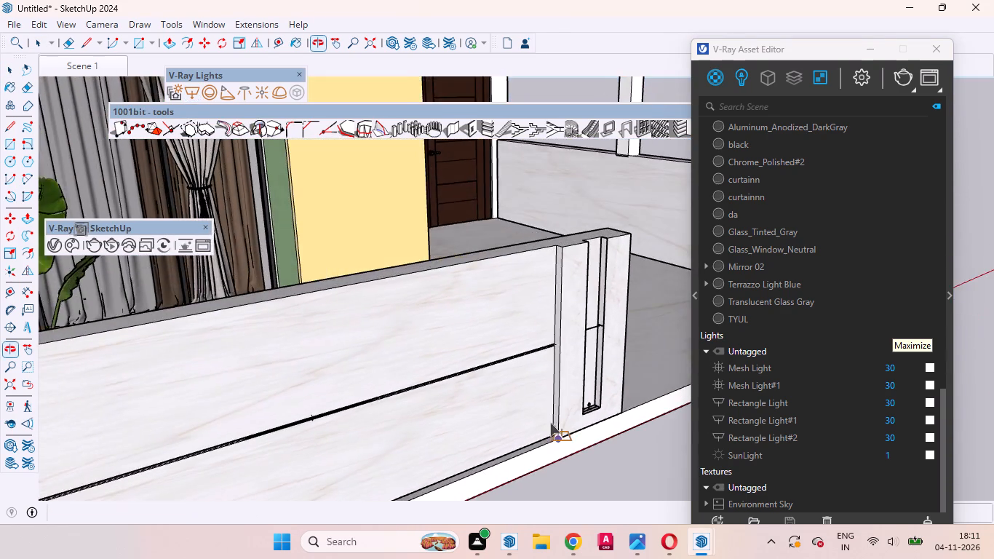
scroll(469, 320, down, 5)
middle_drag(532, 382, 584, 412)
scroll(584, 409, up, 1)
scroll(474, 310, down, 4)
scroll(568, 393, up, 2)
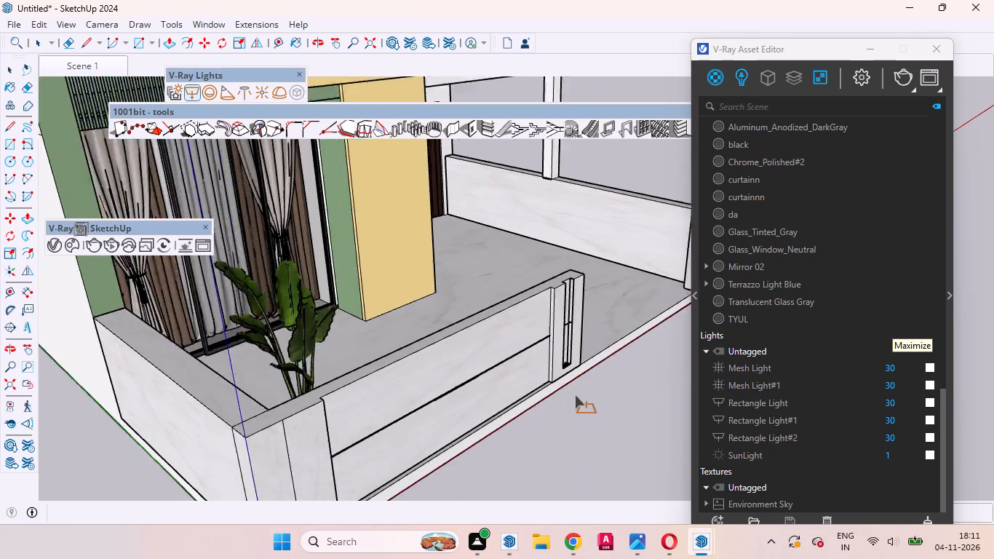
scroll(575, 395, up, 9)
middle_drag(520, 364, 554, 407)
scroll(488, 300, down, 4)
scroll(522, 388, up, 2)
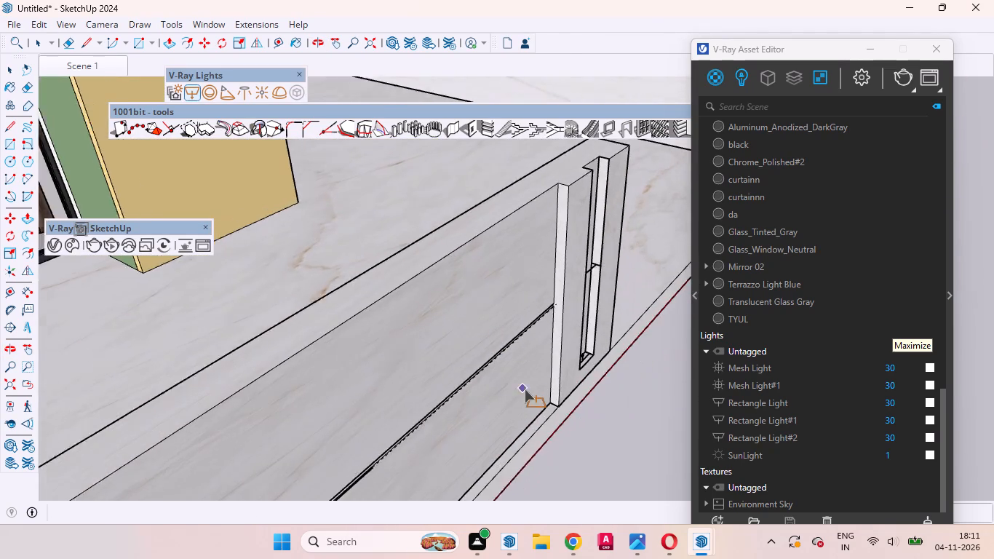
scroll(525, 389, up, 6)
click(563, 408)
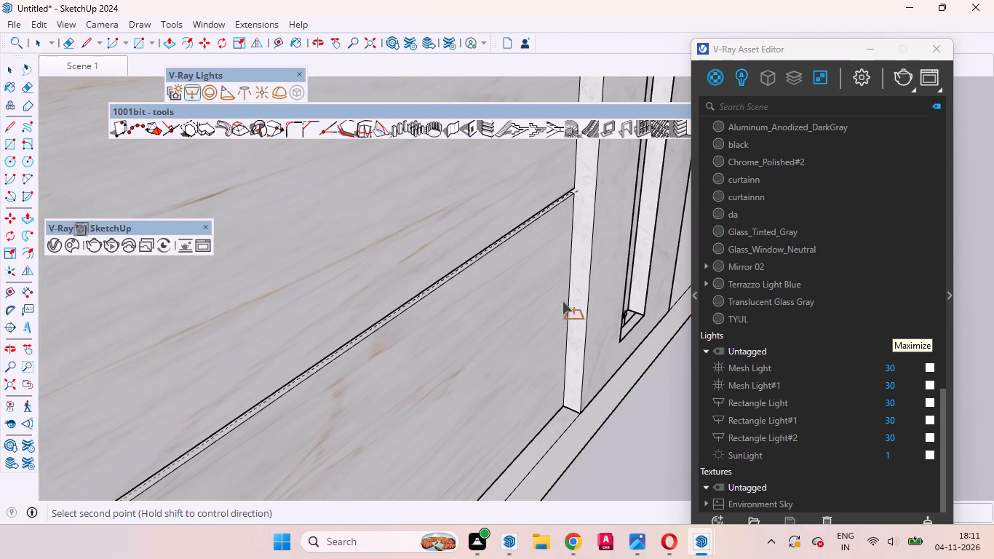
scroll(551, 301, down, 9)
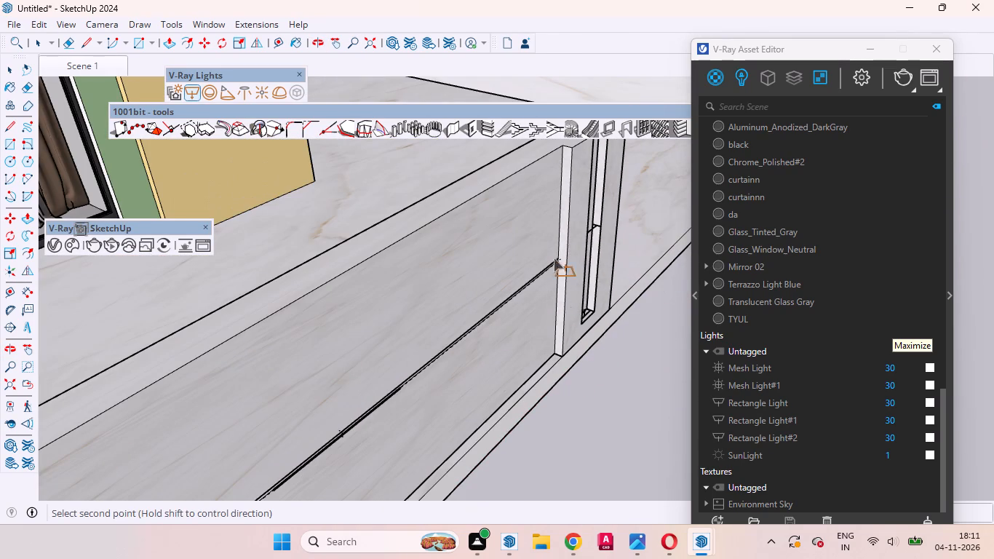
click(570, 146)
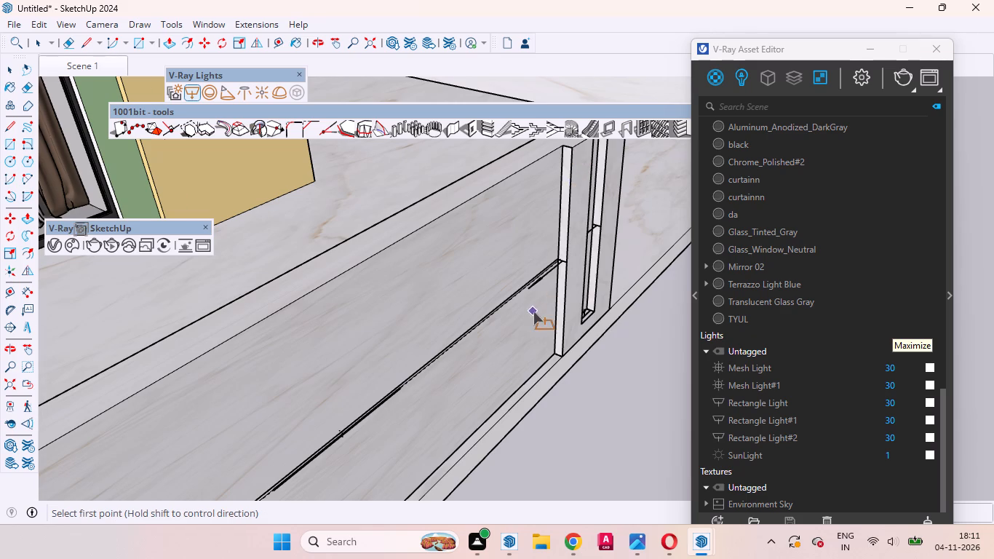
Draw a second V-Ray rectangle light over the full height of the opposite recess side face, at the front wall's corner end.
scroll(533, 312, down, 11)
middle_drag(570, 312, 218, 344)
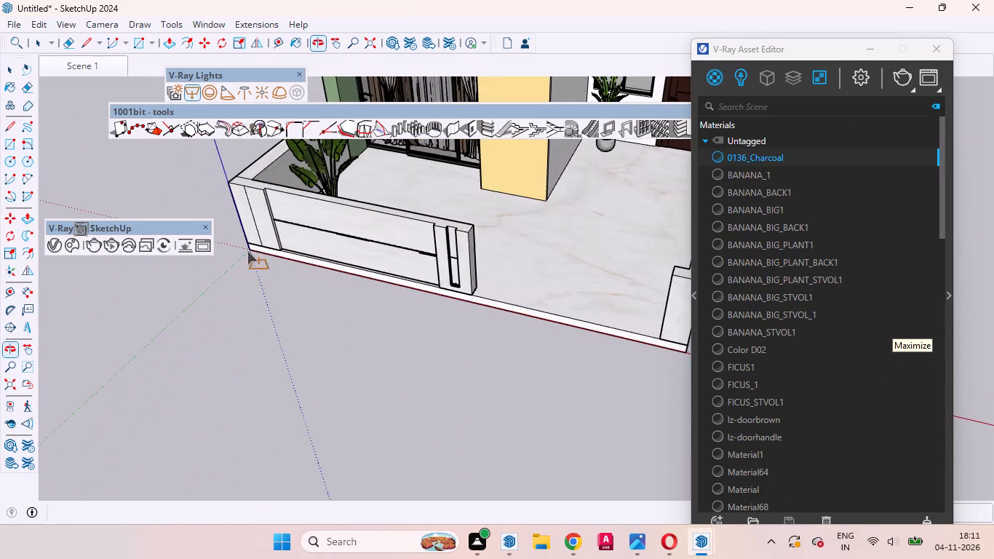
scroll(257, 205, up, 13)
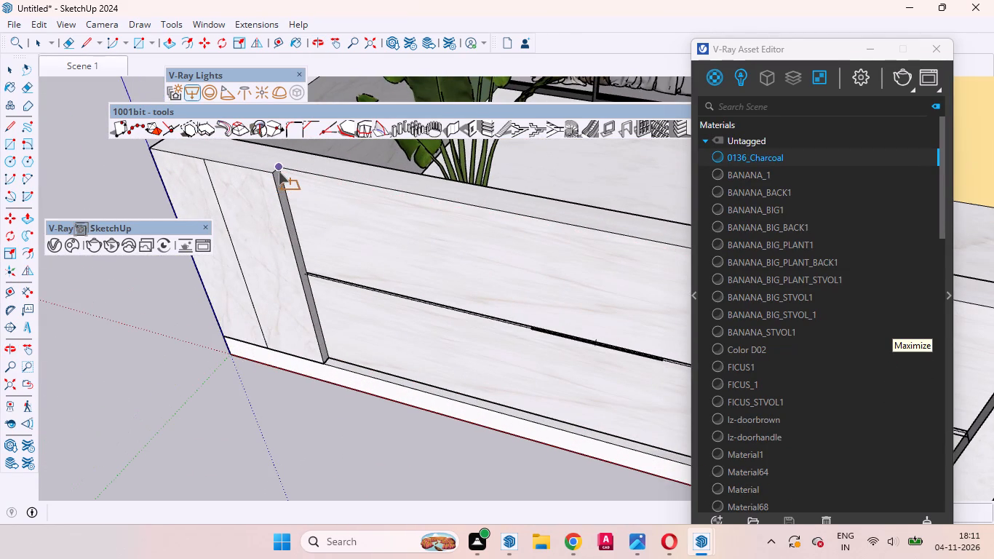
click(279, 172)
scroll(333, 341, up, 4)
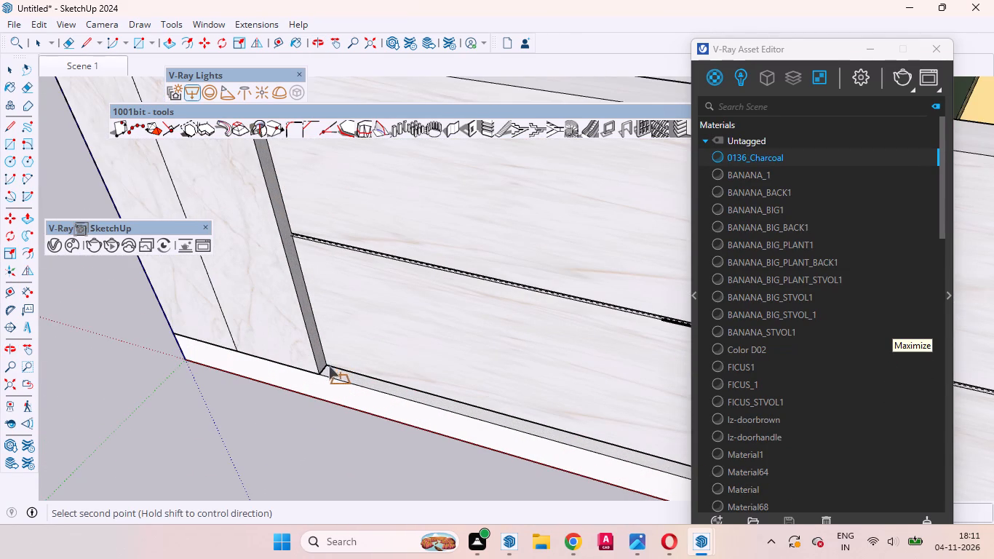
click(323, 375)
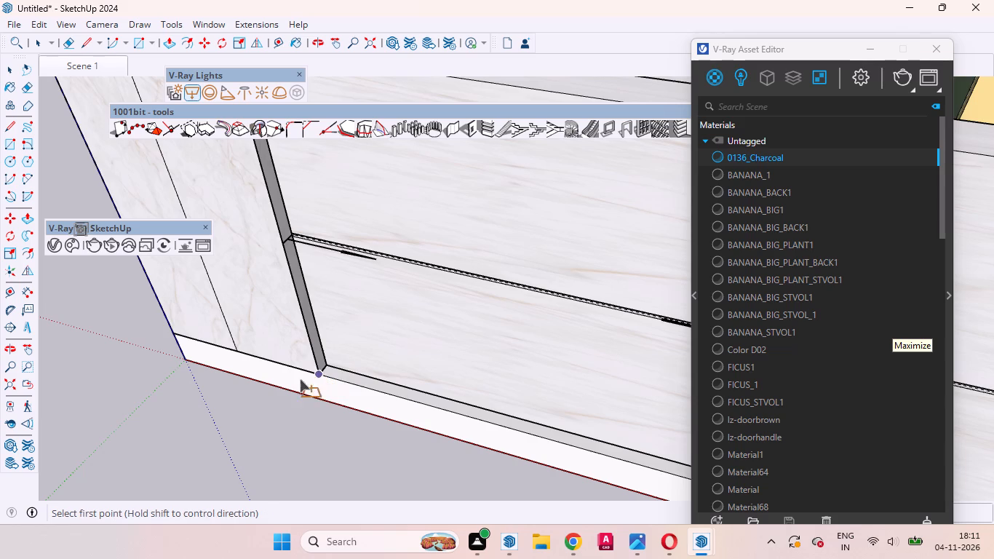
click(13, 73)
List the scene's lights in the V-Ray Asset Editor and set the intensity of Mesh Light and Mesh Light#1 to 70.
scroll(219, 405, down, 4)
middle_drag(239, 453, 335, 390)
scroll(306, 395, down, 9)
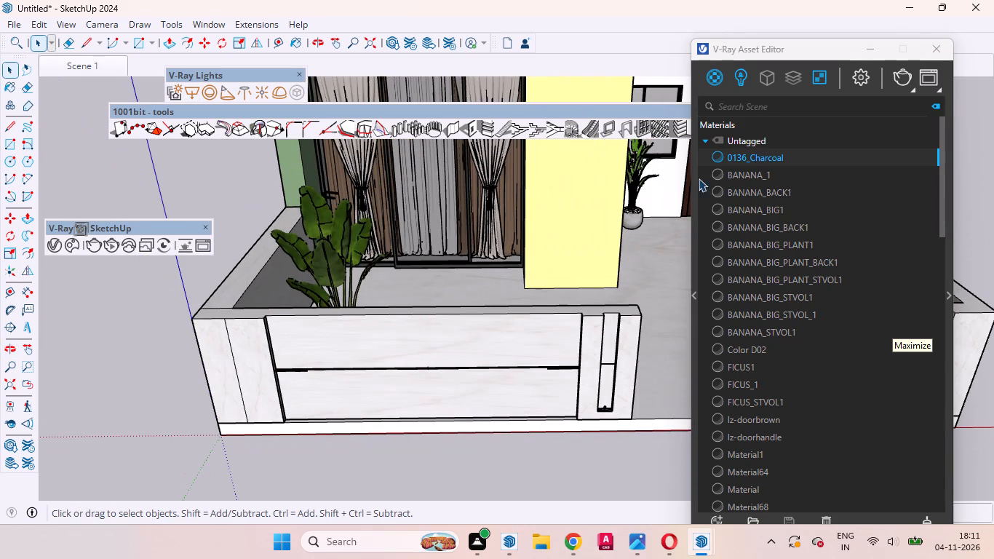
click(735, 76)
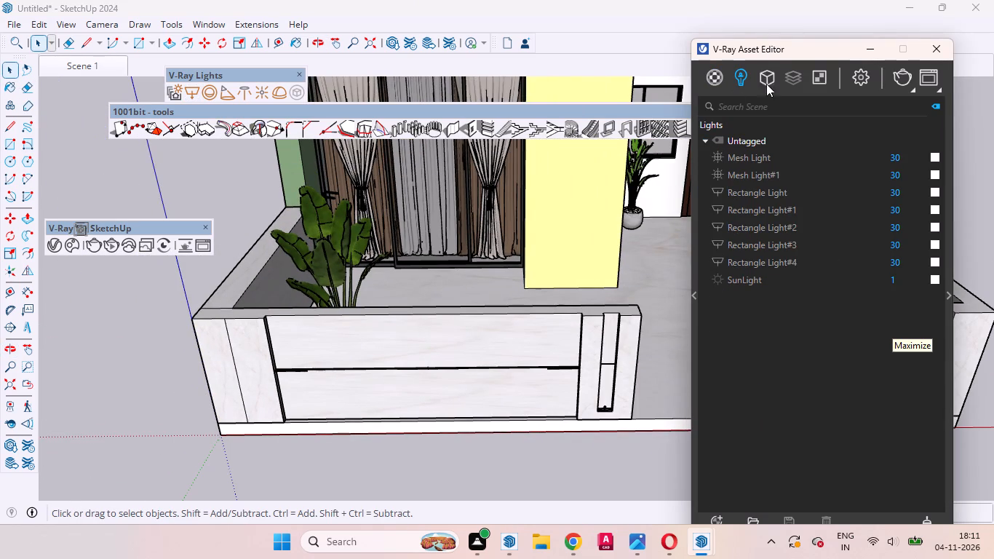
drag(803, 49, 403, 72)
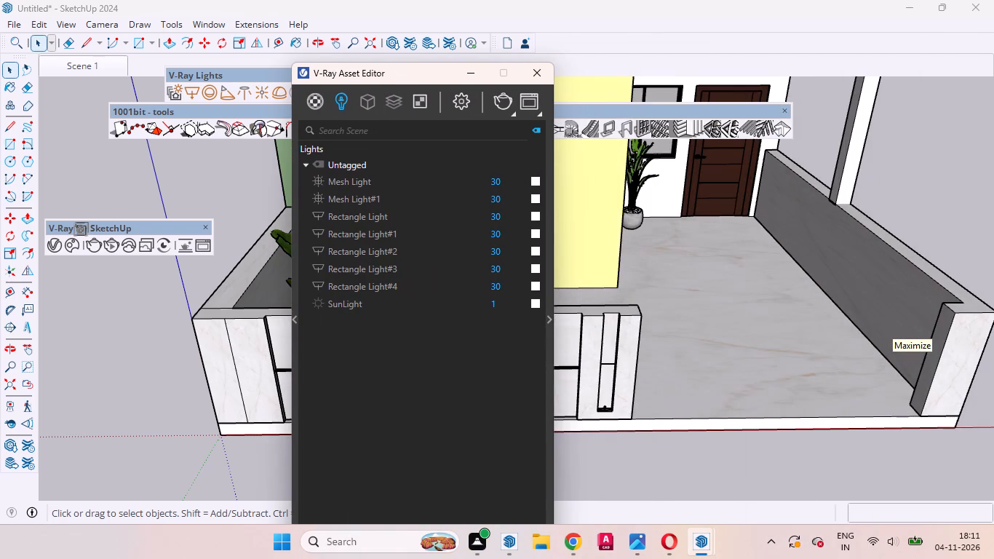
scroll(460, 225, up, 1)
scroll(460, 225, down, 1)
scroll(460, 225, up, 5)
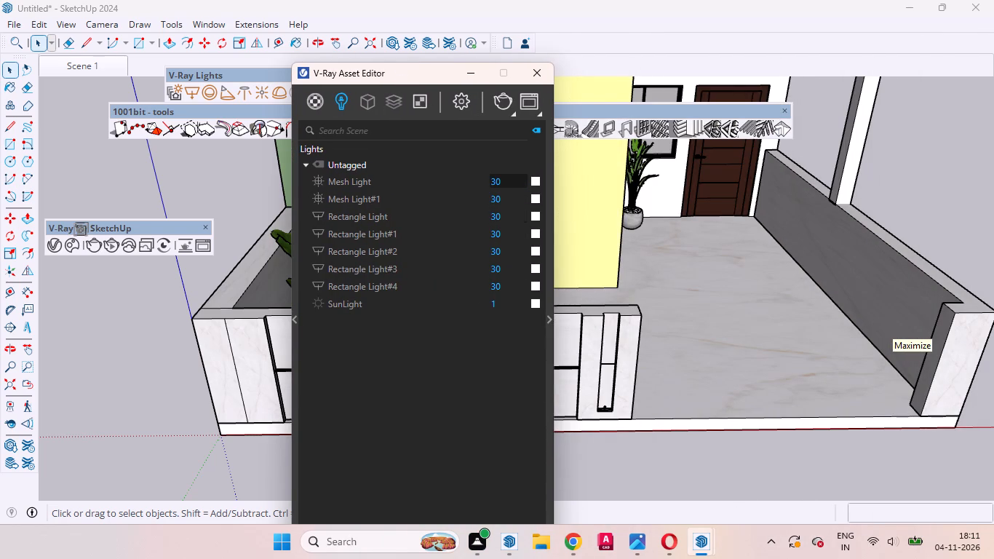
click(494, 180)
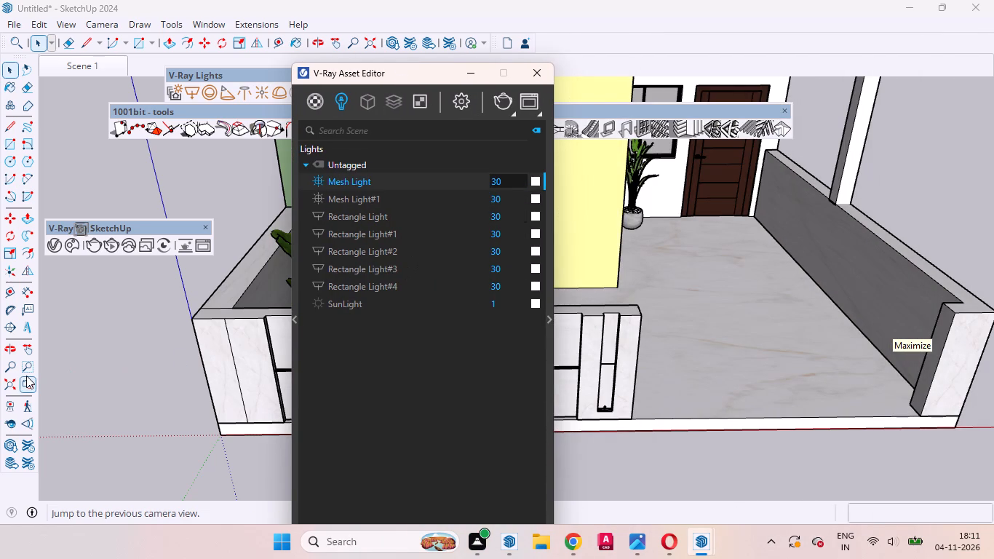
key(BackSpace)
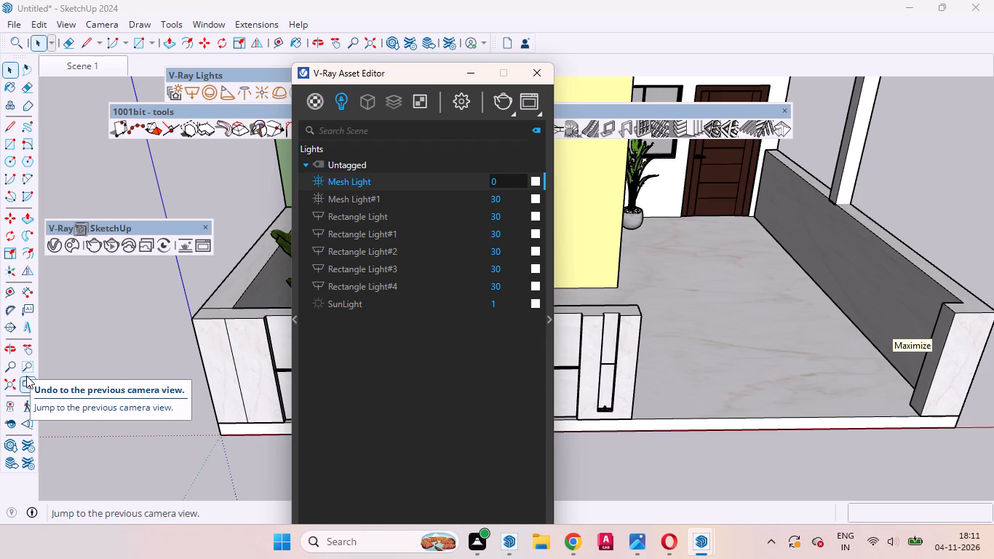
key(7)
drag(28, 380, 283, 558)
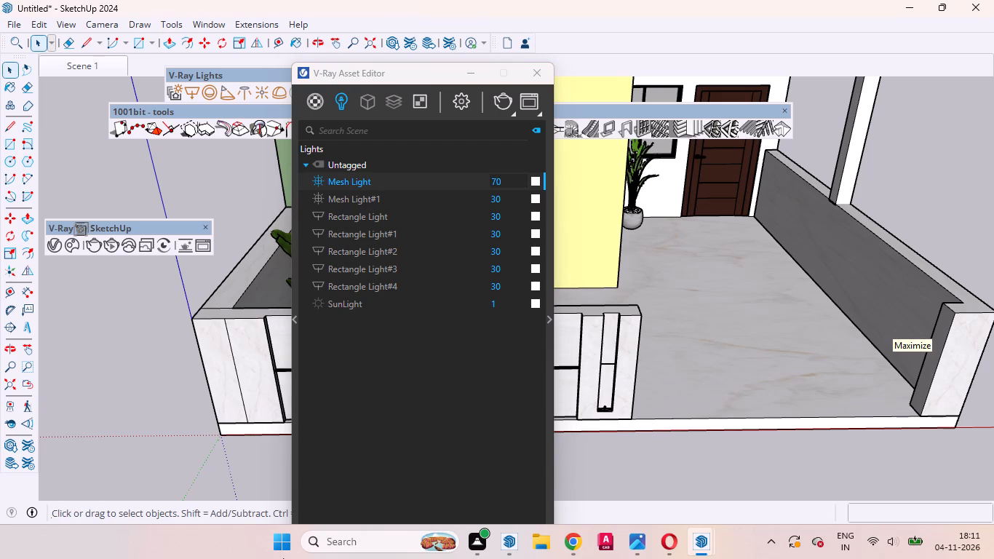
click(494, 201)
key(BackSpace)
key(7)
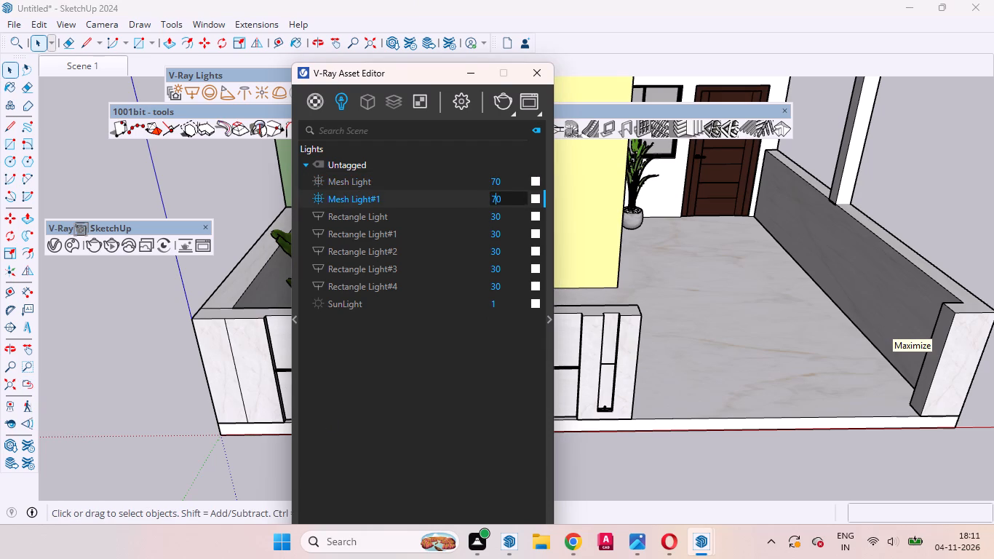
Set the intensity of all five rectangle lights, Rectangle Light through Rectangle Light#4, to 70.
click(493, 214)
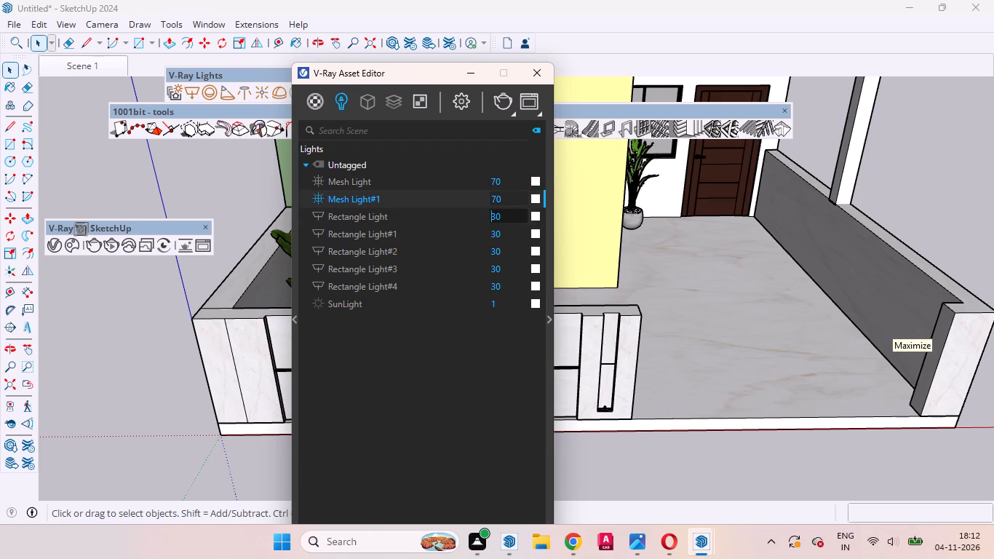
click(496, 216)
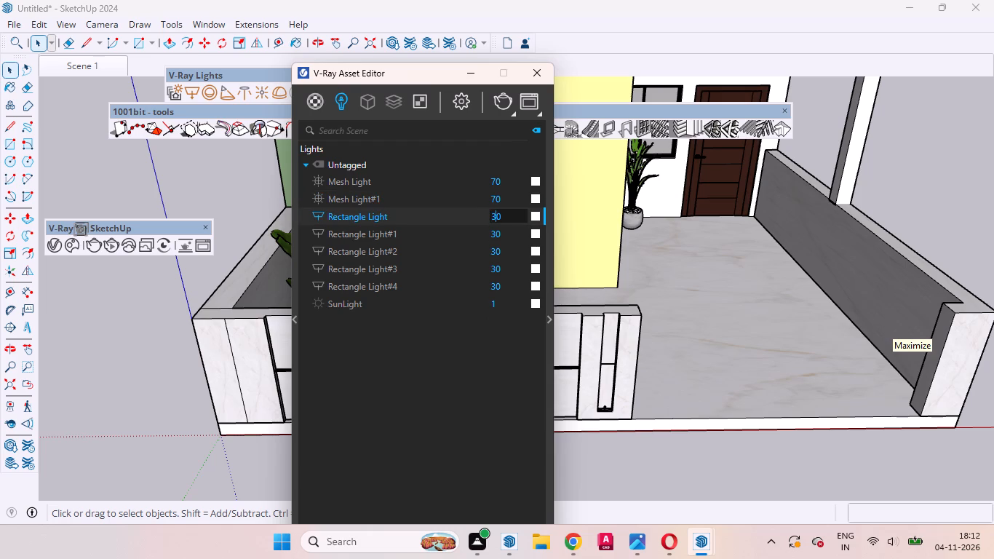
key(BackSpace)
key(7)
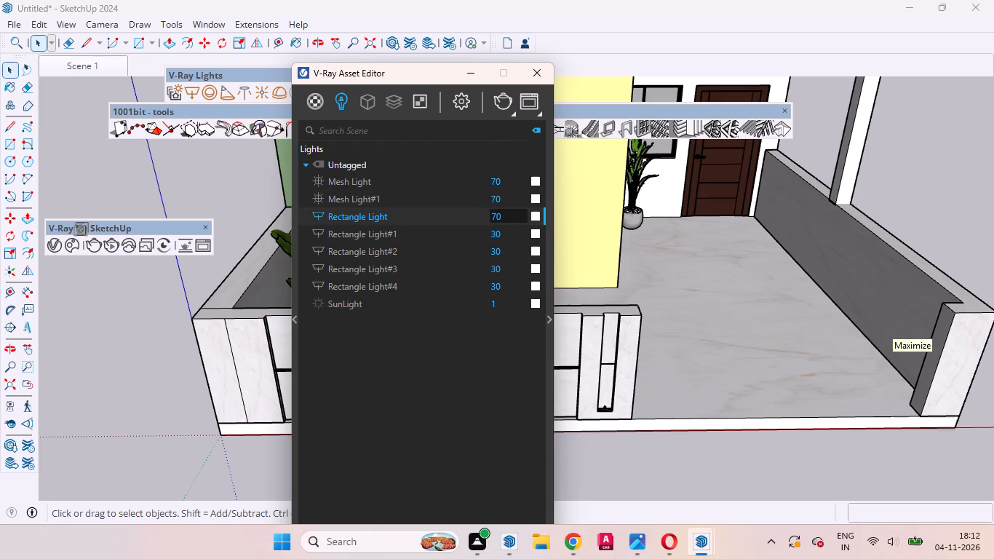
click(496, 237)
key(BackSpace)
key(7)
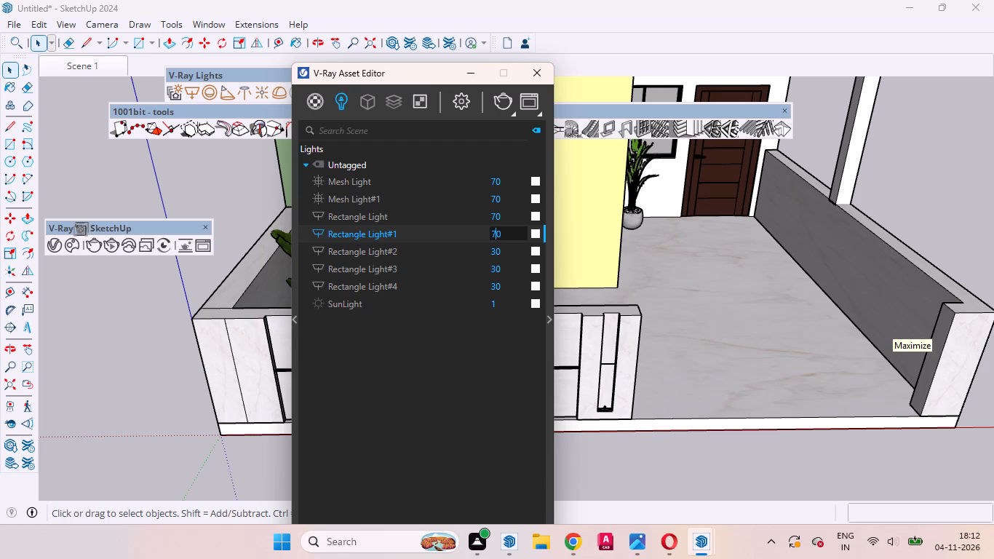
click(496, 251)
key(BackSpace)
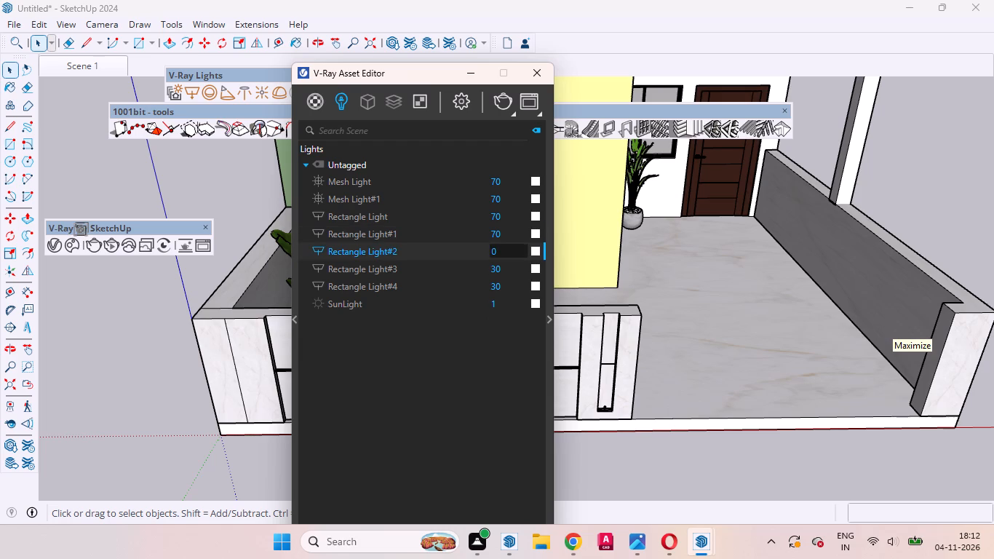
key(7)
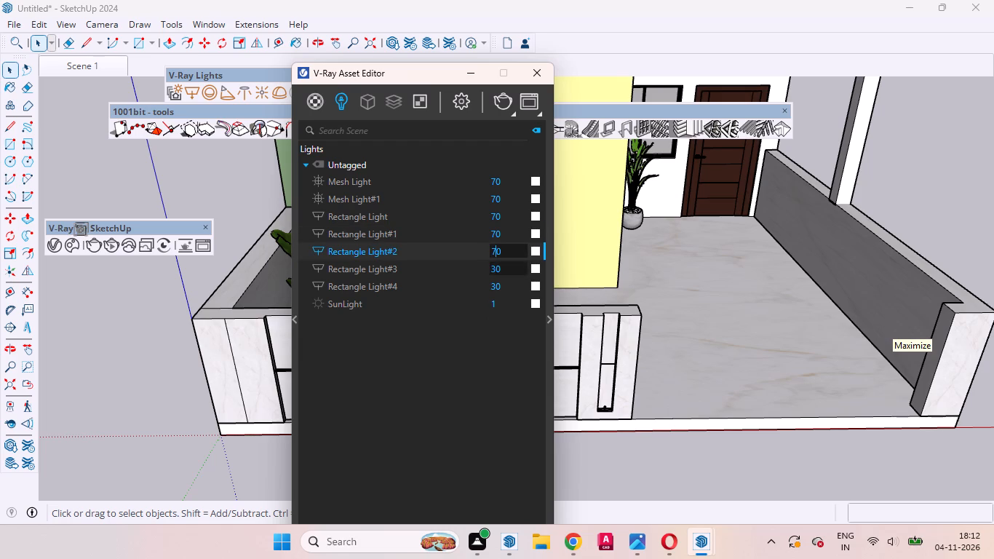
click(495, 269)
key(BackSpace)
key(7)
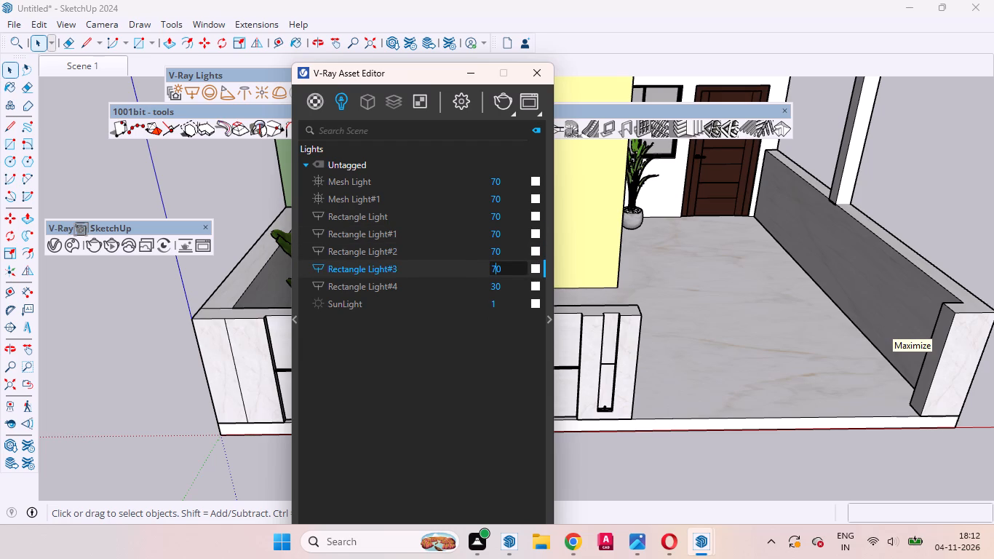
click(499, 288)
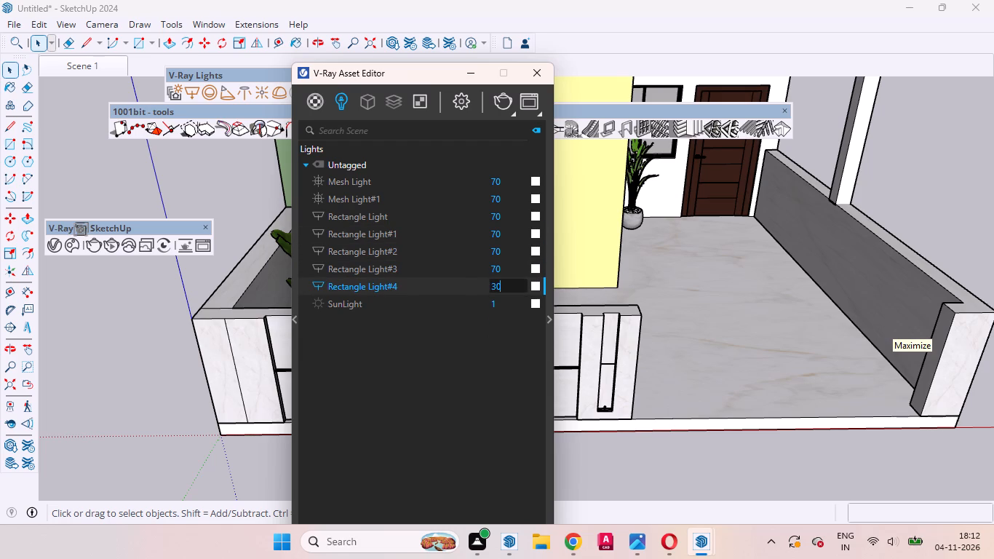
click(496, 287)
key(BackSpace)
key(7)
Give Mesh Light a warm colour by setting its colour temperature to 3500 K.
click(536, 183)
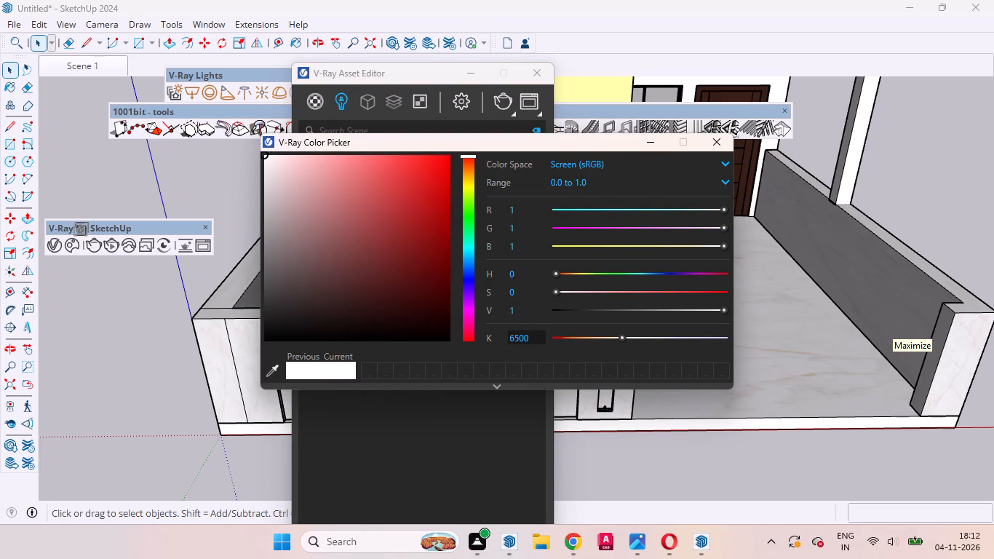
click(517, 338)
key(BackSpace)
key(3)
key(Return)
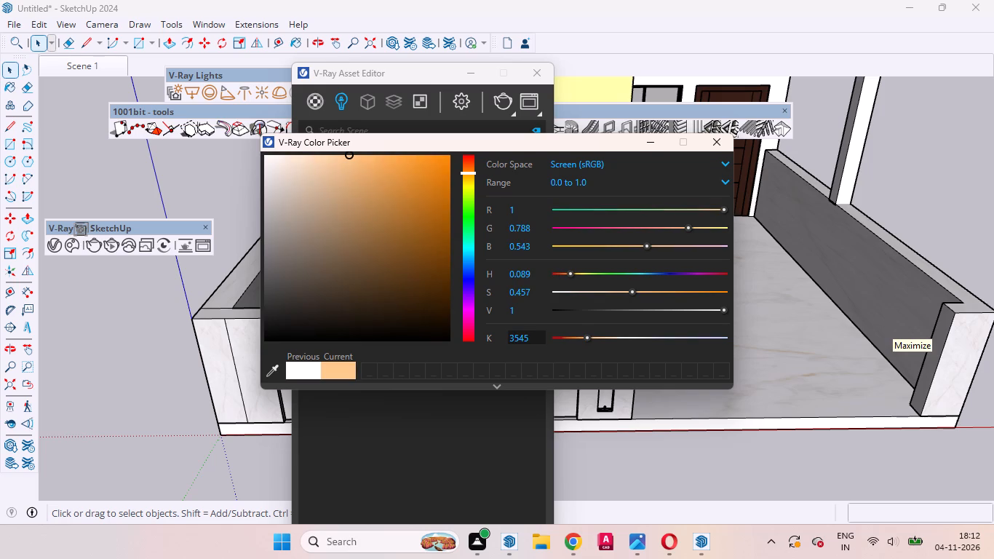
click(717, 147)
Copy Mesh Light's warm colour to Mesh Light#1 and all five rectangle lights, leaving out SunLight.
drag(539, 179, 538, 192)
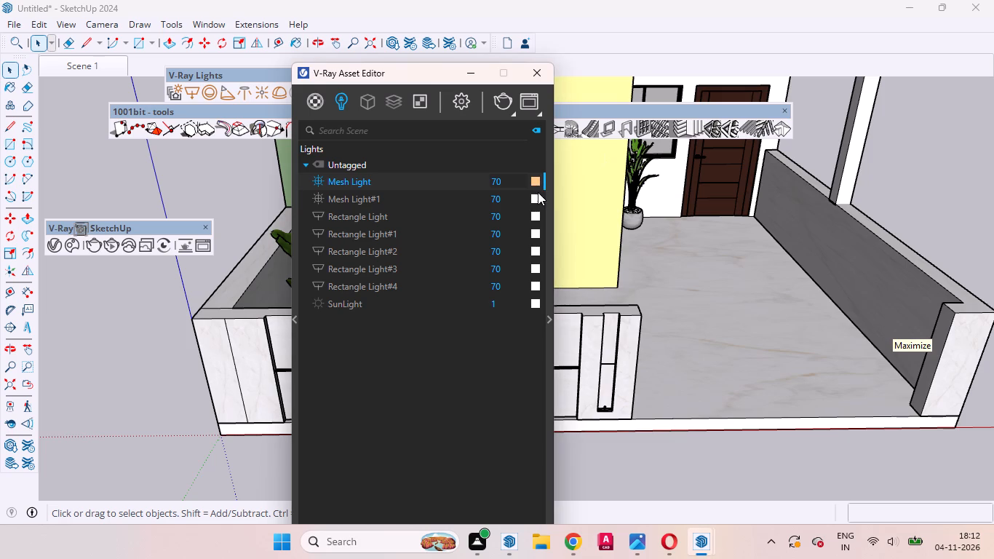
drag(538, 192, 538, 196)
drag(537, 199, 538, 217)
drag(538, 217, 538, 218)
drag(538, 218, 538, 234)
drag(536, 234, 536, 252)
drag(536, 252, 538, 267)
drag(538, 267, 538, 271)
drag(537, 269, 536, 280)
drag(536, 280, 538, 286)
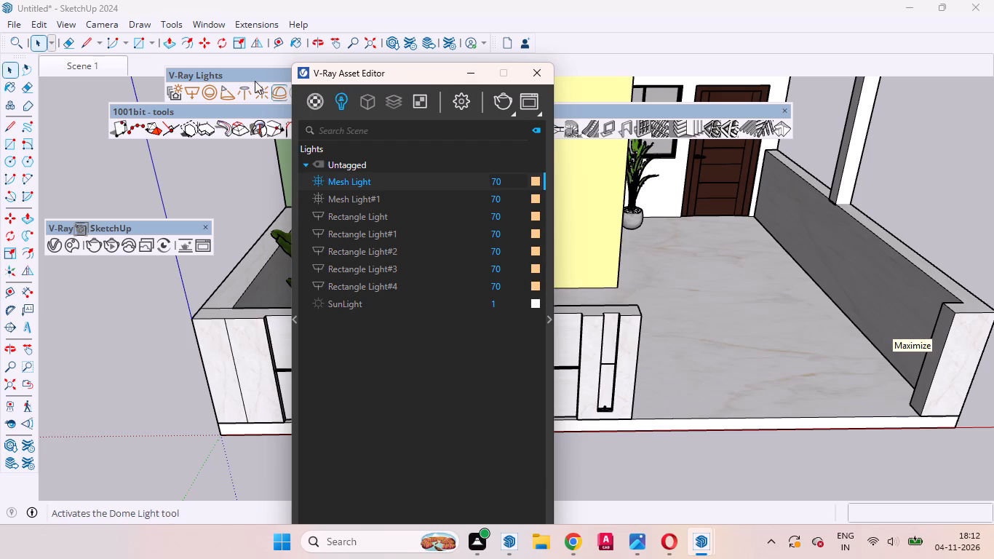
Restore the Scene 1 view, move the Asset Editor clear of the house front, and start a V-Ray render.
click(97, 69)
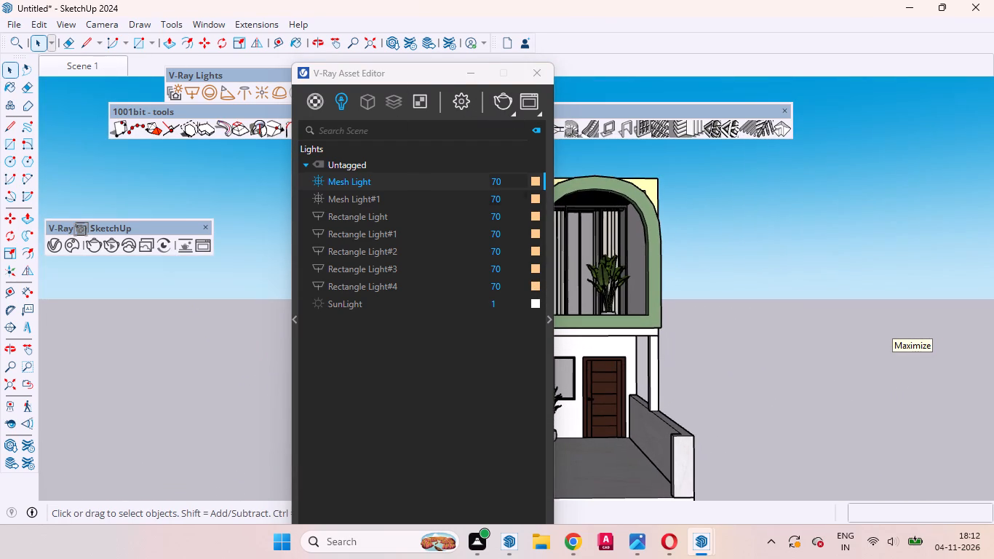
drag(419, 77, 794, 100)
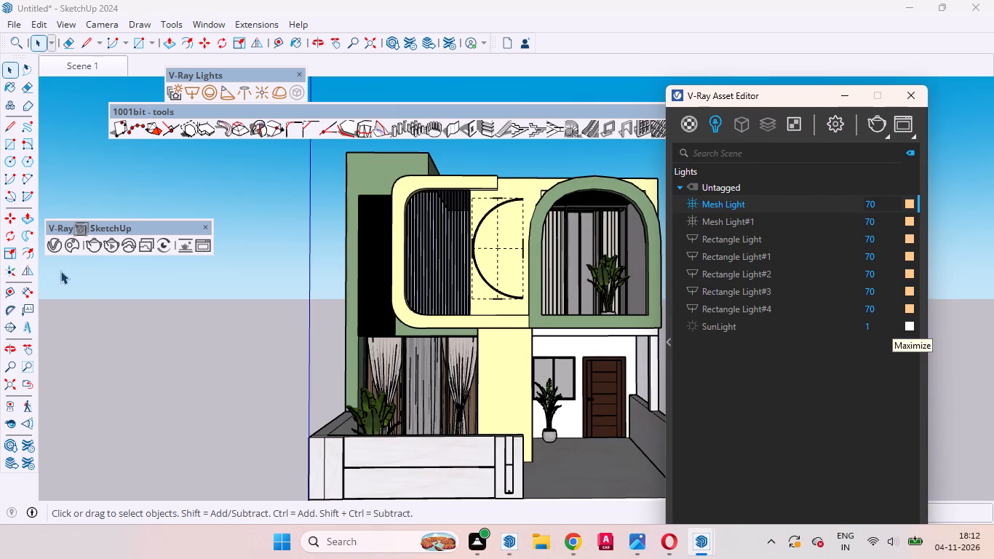
click(25, 349)
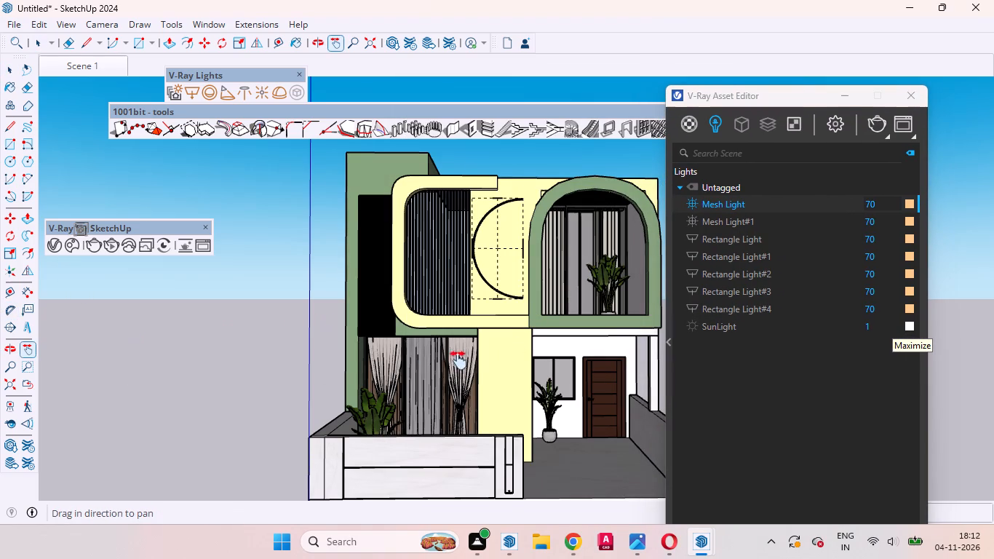
click(496, 370)
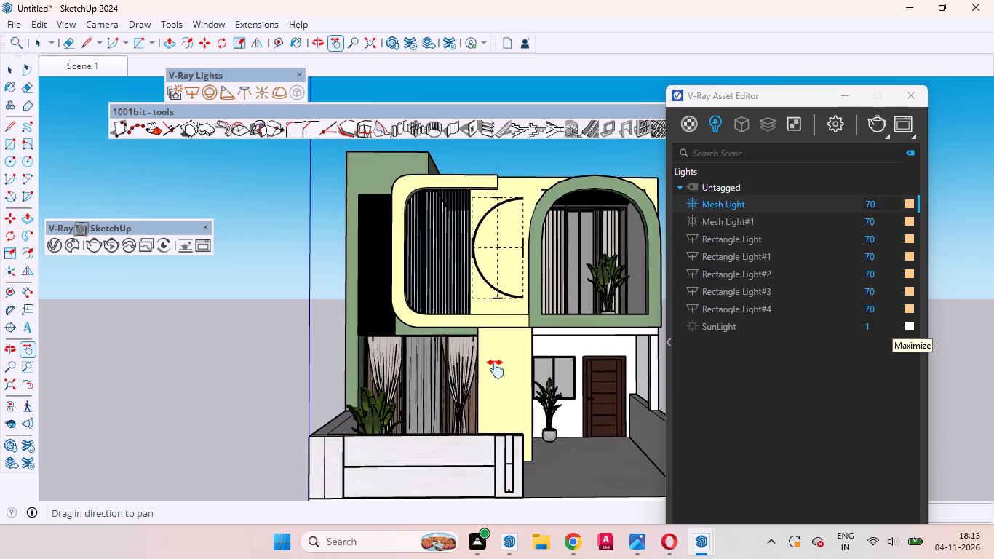
click(15, 69)
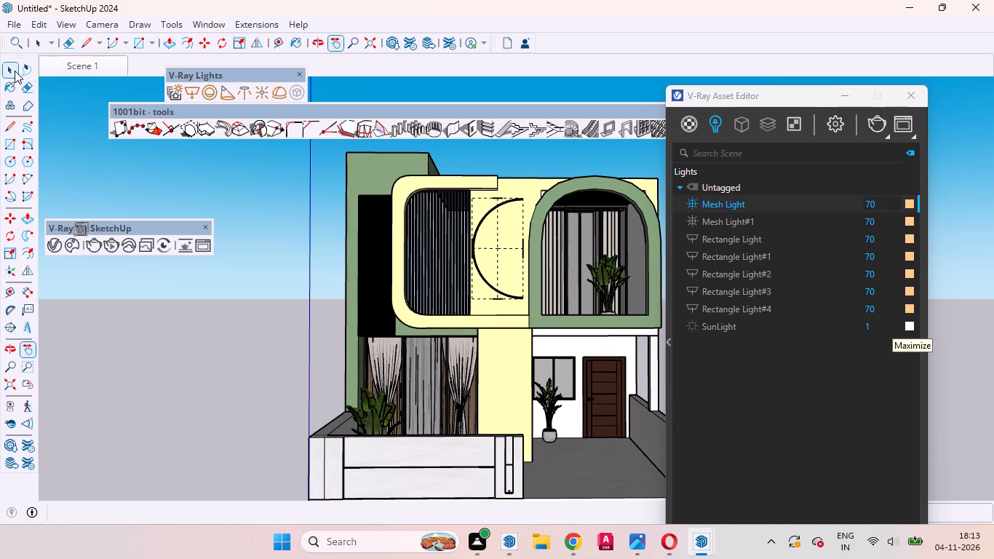
click(886, 136)
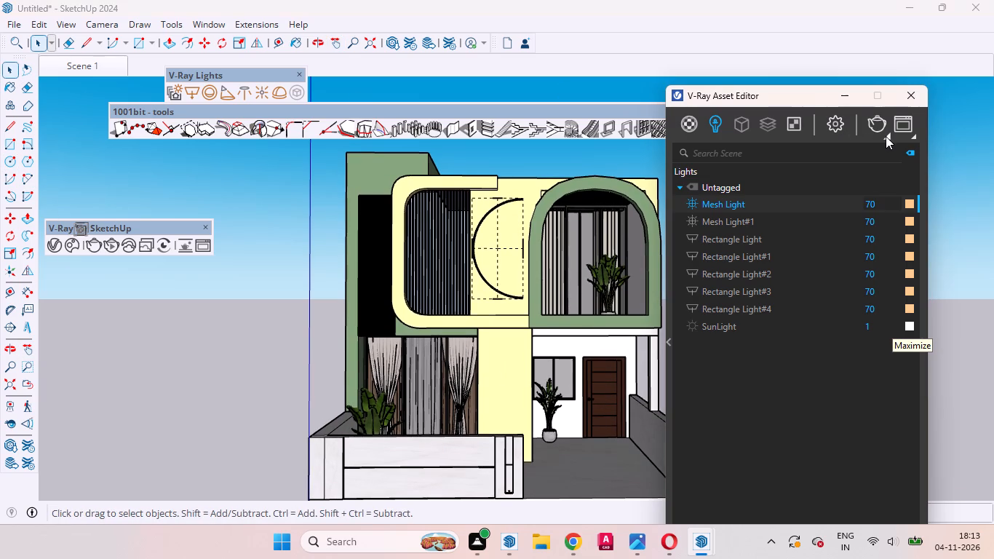
click(880, 156)
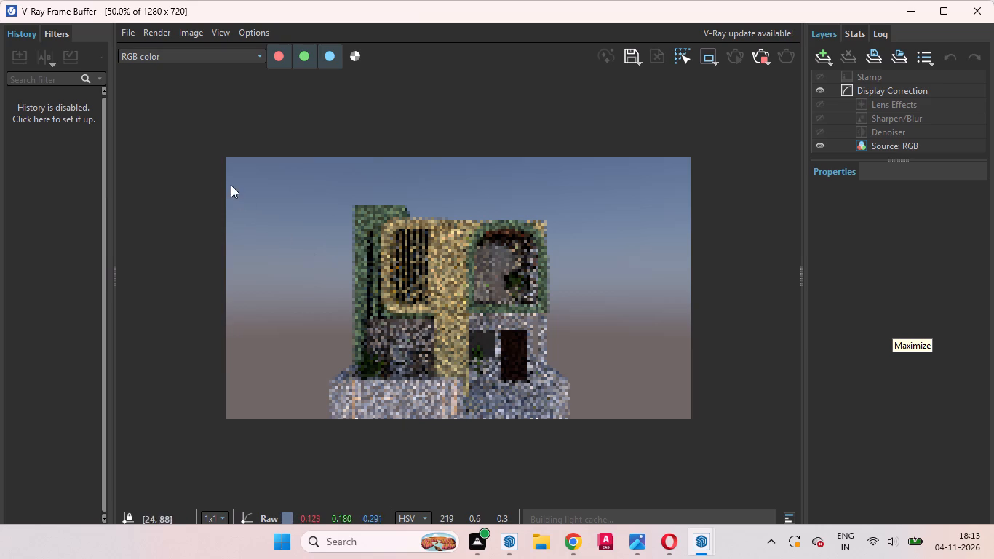
drag(226, 159, 390, 231)
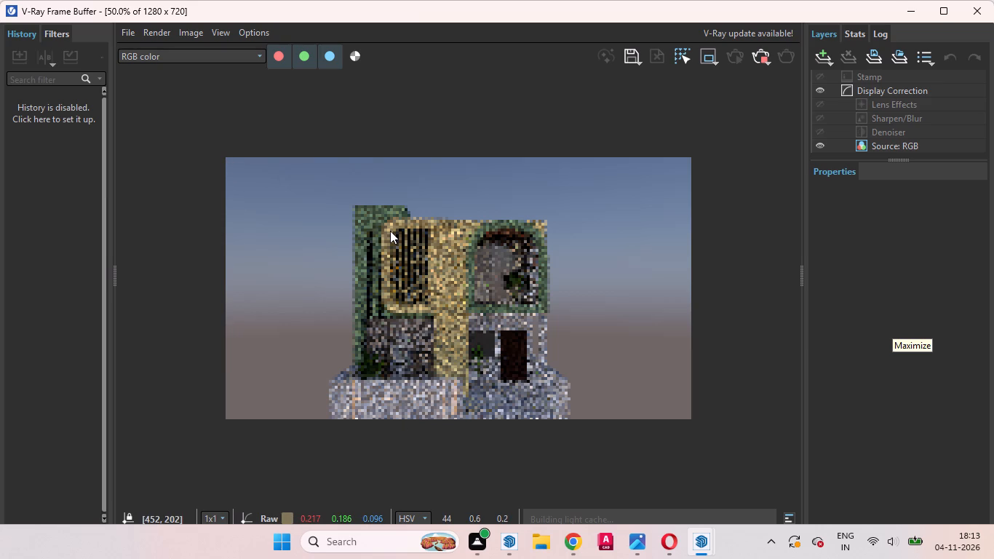
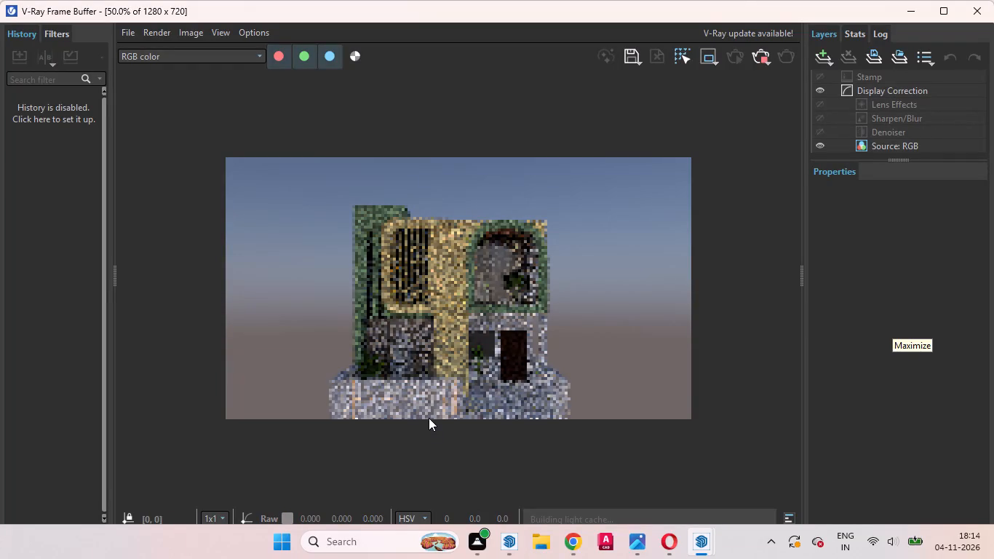
Examine the in-progress render of the house front in the frame buffer at different magnifications.
scroll(432, 413, up, 1)
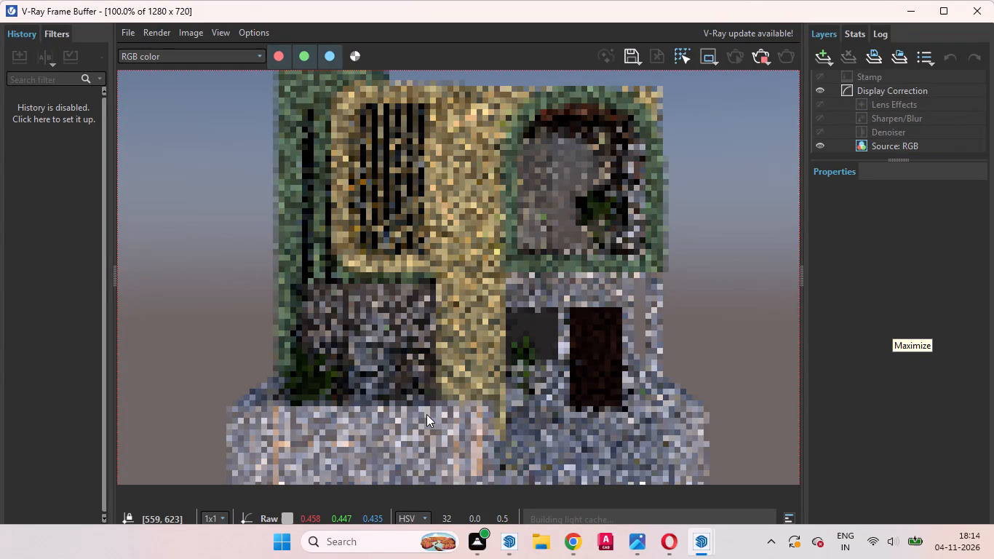
scroll(469, 368, down, 2)
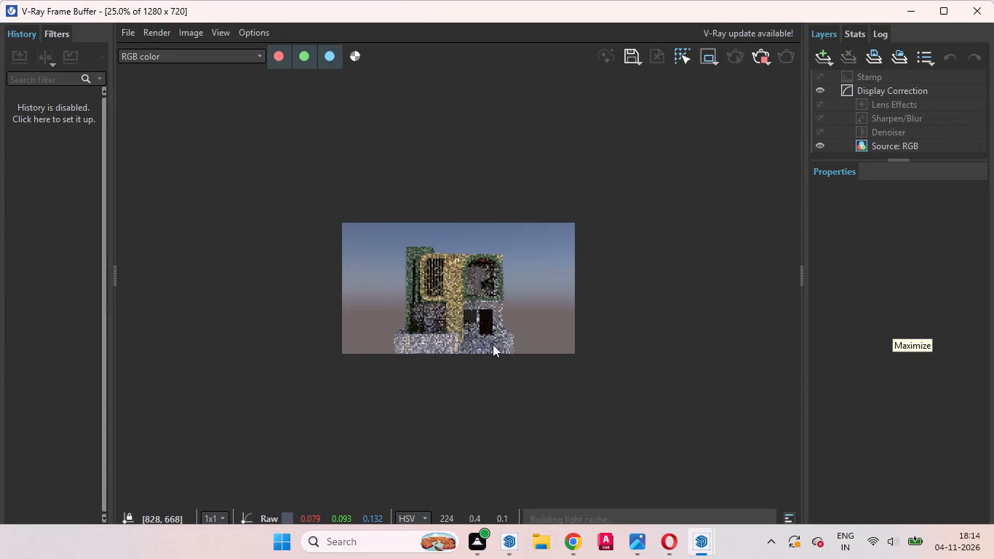
scroll(406, 247, up, 1)
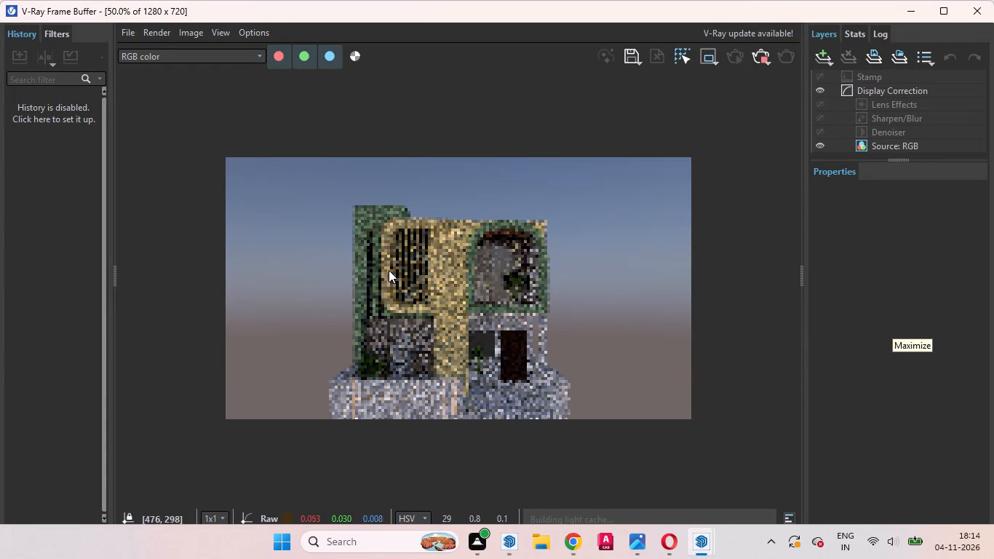
scroll(389, 271, up, 2)
middle_drag(389, 274, 407, 271)
scroll(426, 265, down, 3)
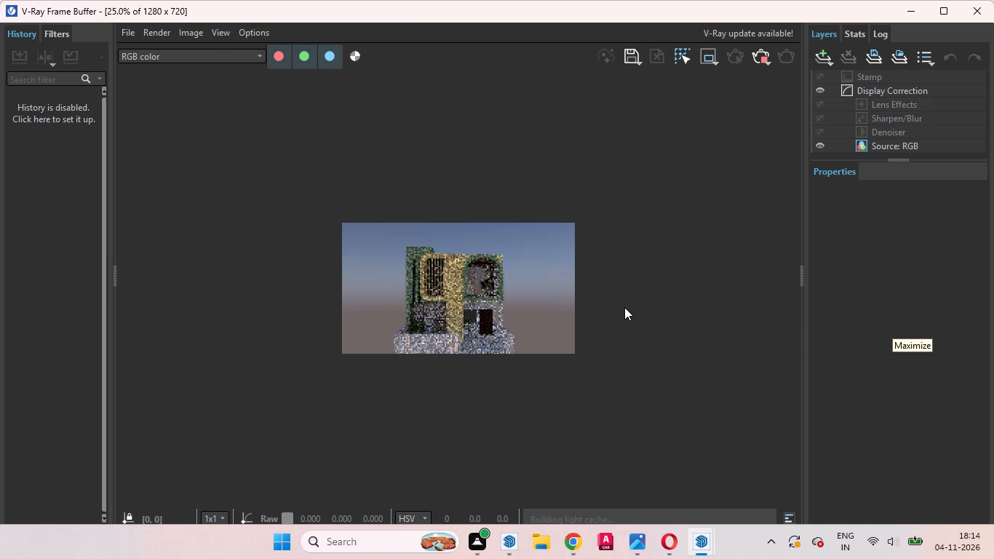
scroll(469, 332, up, 1)
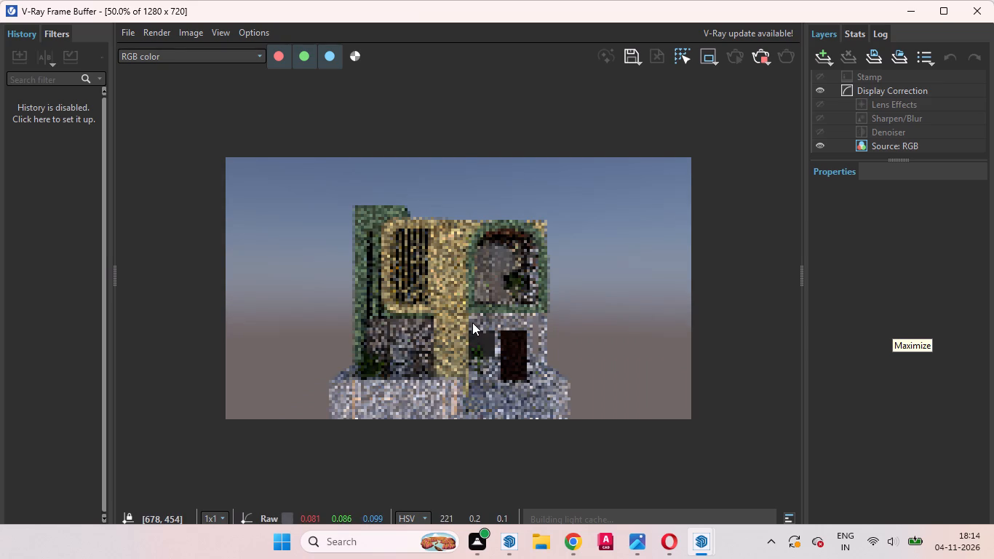
scroll(472, 322, down, 1)
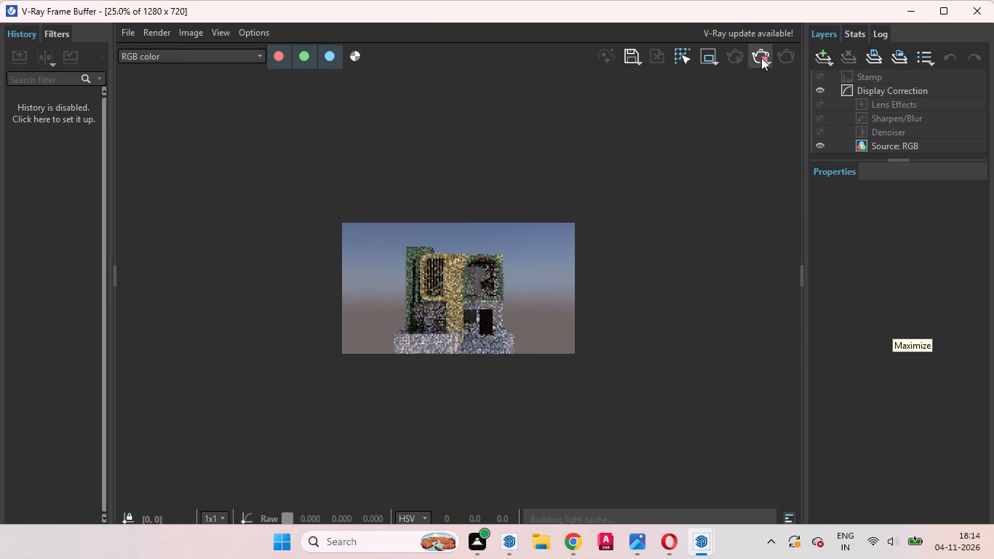
scroll(452, 347, up, 1)
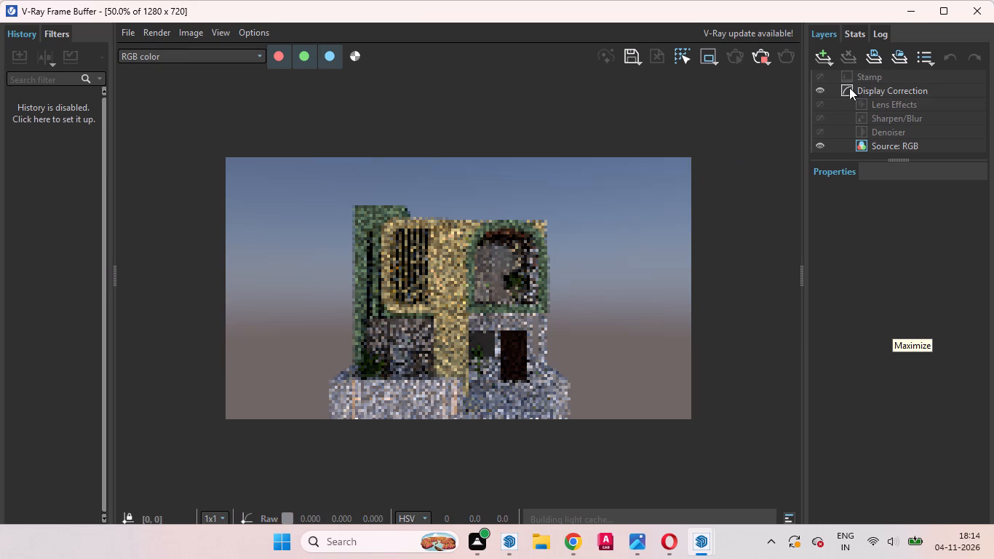
Minimise the frame buffer, stop the running render, and move the Asset Editor clear of the house model.
click(907, 13)
click(875, 123)
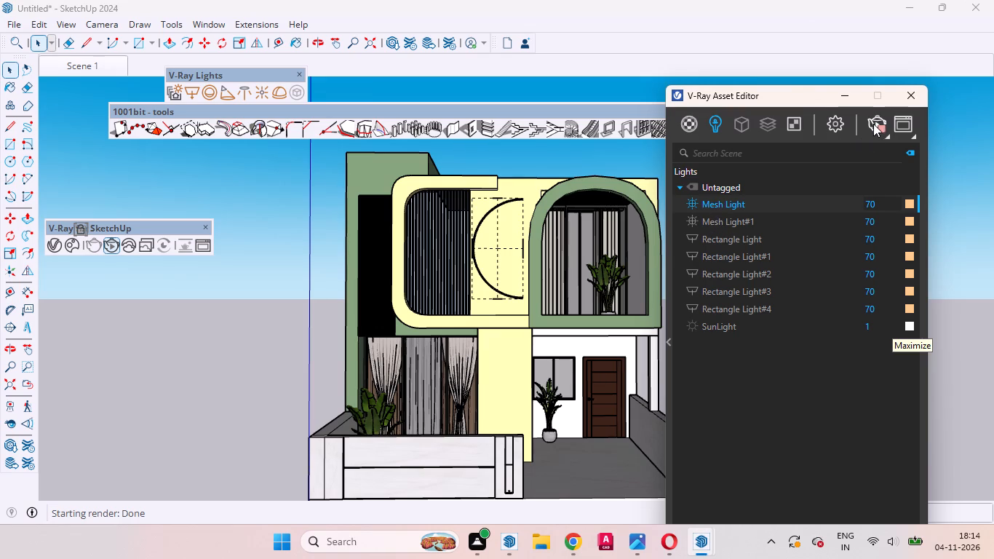
drag(792, 95, 862, 95)
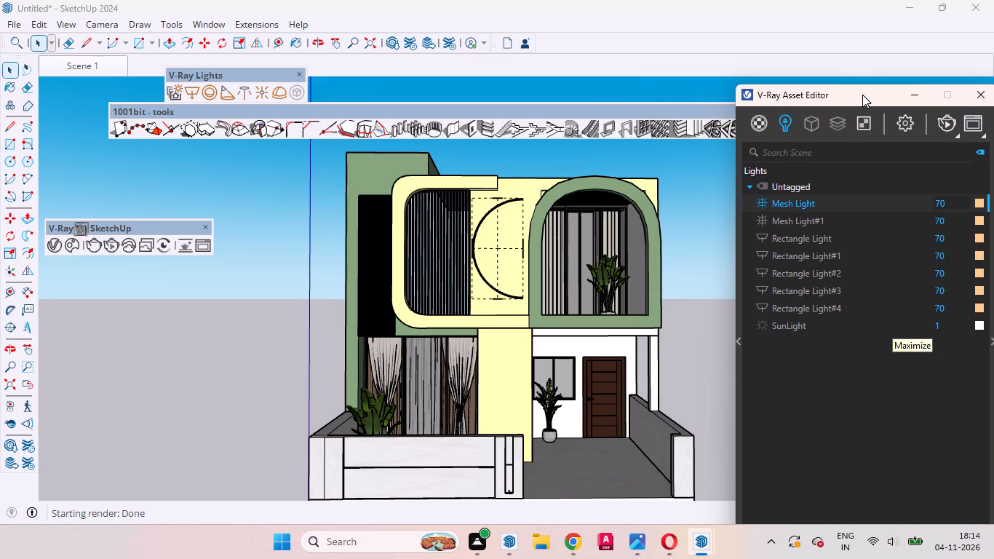
drag(862, 95, 862, 90)
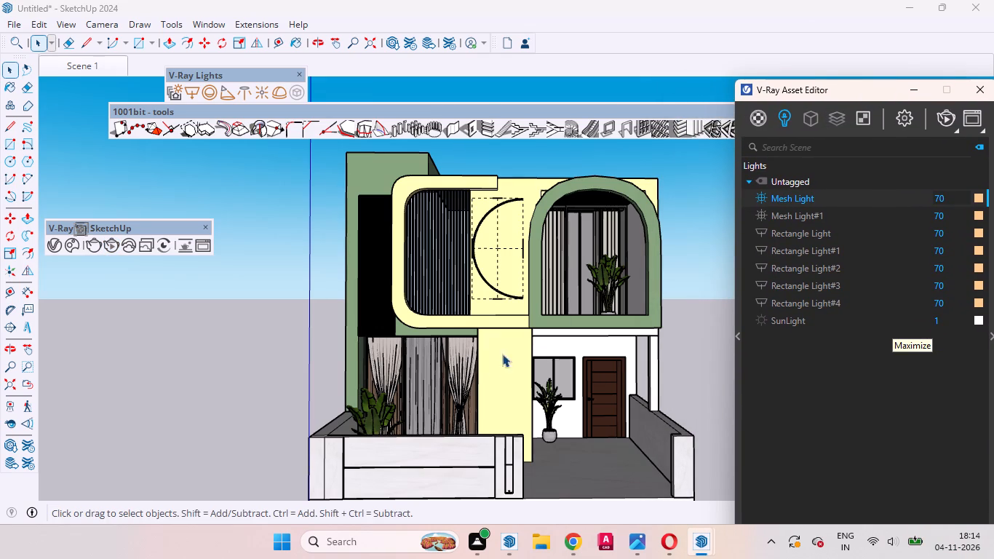
Open the house group for editing at the ground-floor porch and select the porch ceiling face.
scroll(525, 307, down, 2)
middle_drag(536, 355, 481, 338)
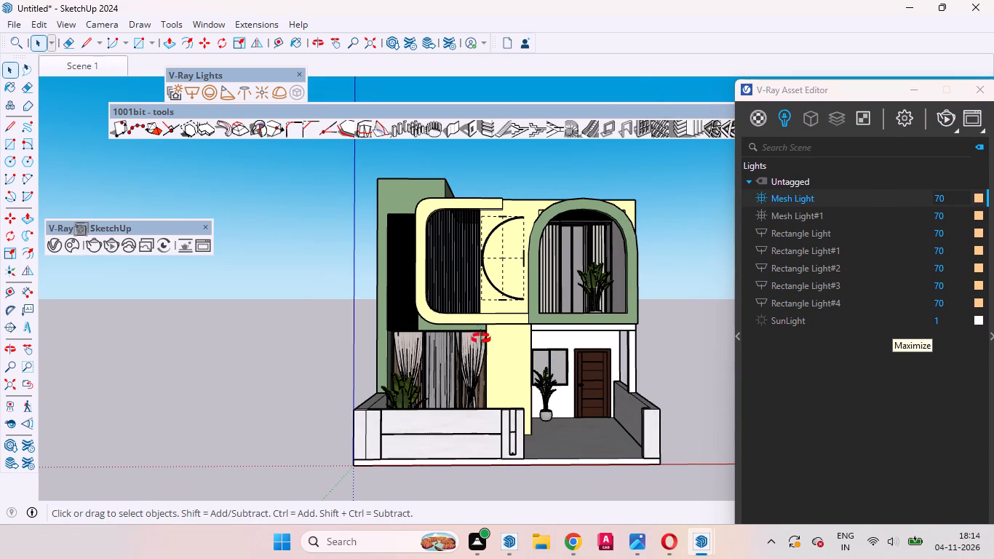
middle_drag(481, 338, 483, 323)
scroll(571, 330, up, 8)
middle_drag(605, 326, 633, 297)
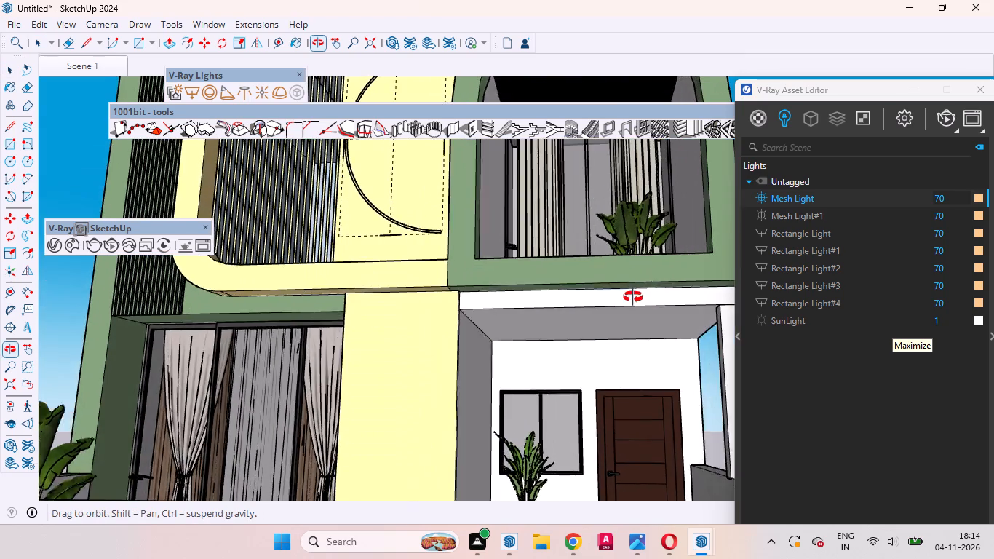
middle_drag(633, 297, 641, 245)
click(636, 317)
double_click(619, 309)
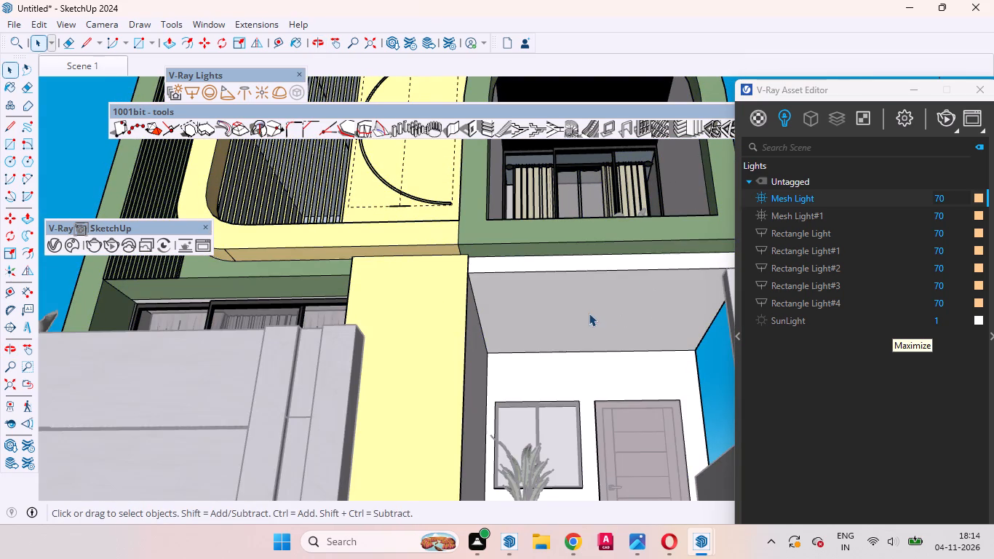
click(591, 314)
scroll(574, 376, up, 3)
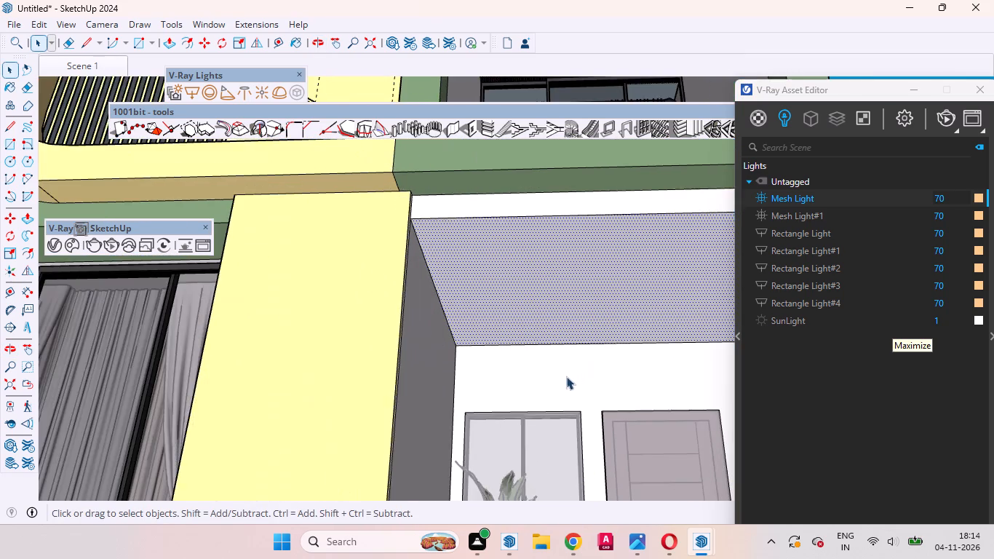
middle_drag(564, 376, 531, 363)
scroll(533, 312, up, 4)
scroll(519, 339, down, 2)
scroll(519, 339, up, 2)
scroll(519, 341, down, 2)
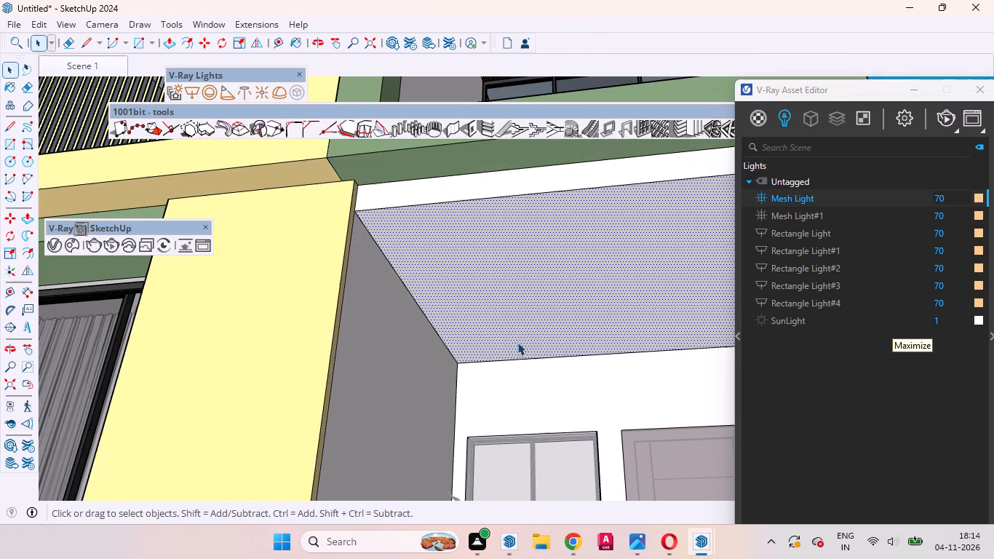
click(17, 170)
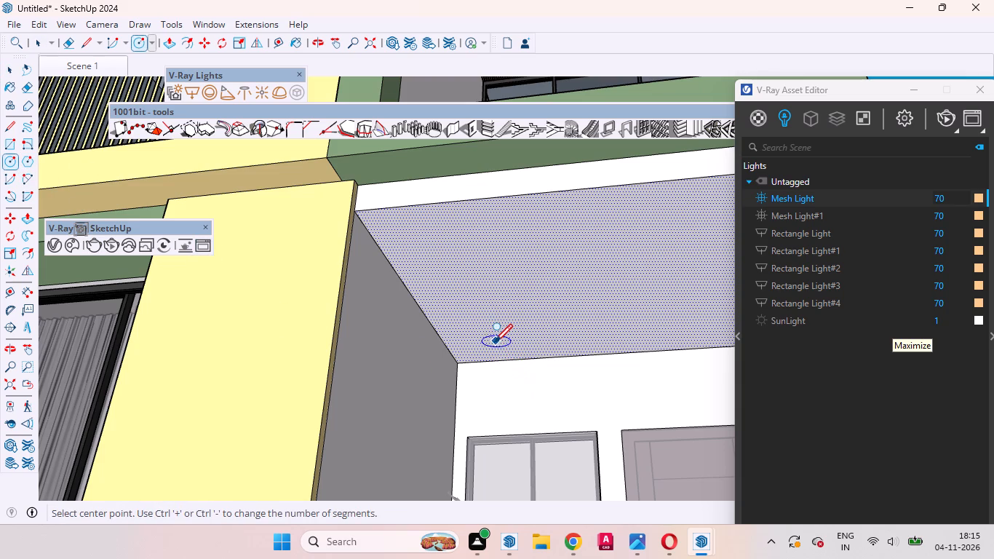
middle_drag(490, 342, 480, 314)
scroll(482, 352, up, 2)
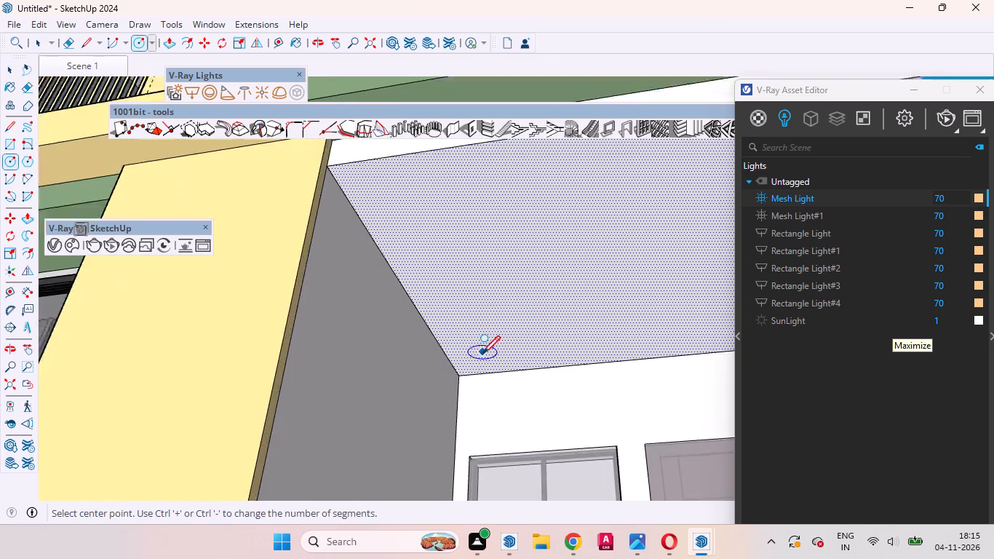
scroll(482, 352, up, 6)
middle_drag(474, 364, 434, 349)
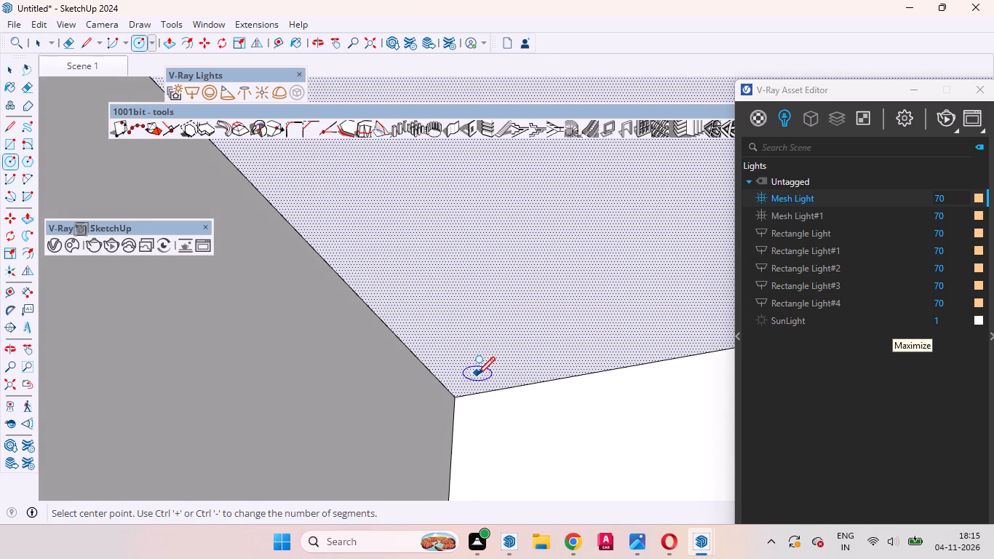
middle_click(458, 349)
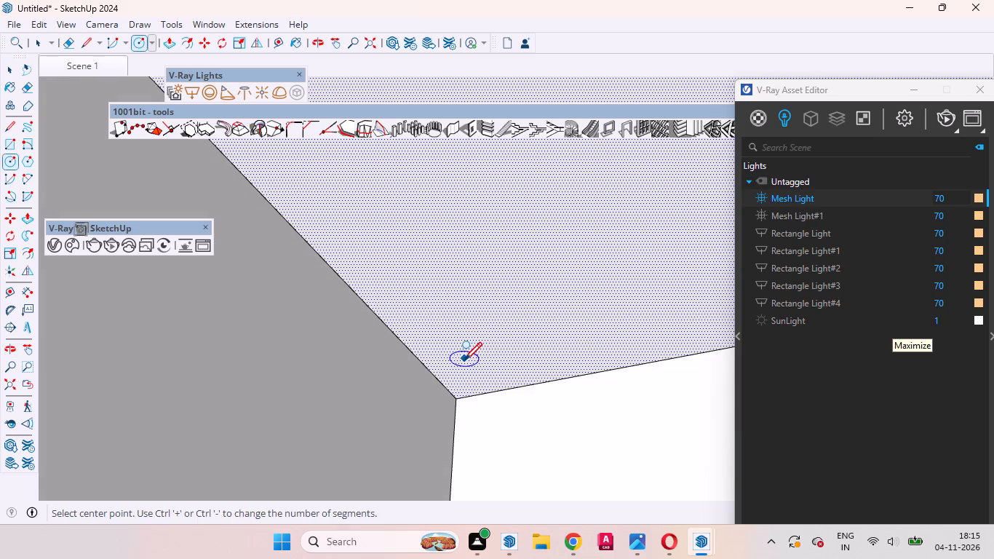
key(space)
Place two guides on the porch ceiling, 15" in from its edge beside the yellow pillar and 15" from the door-wall edge.
text(t)
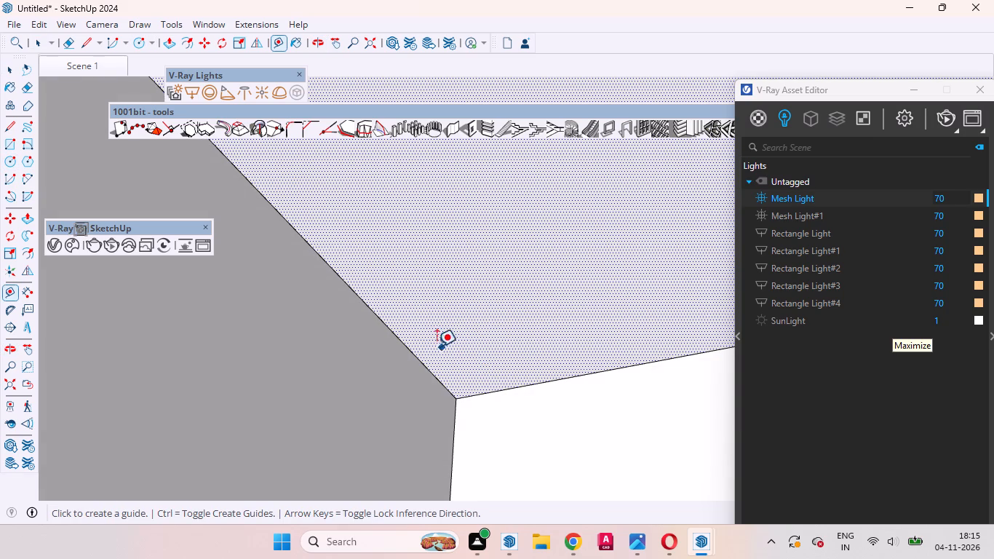
click(383, 321)
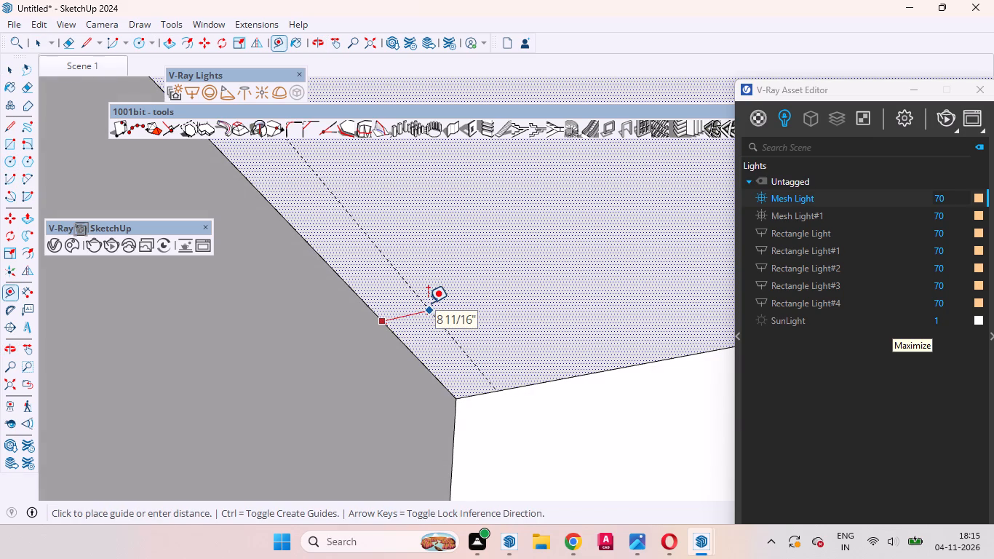
text(15)
key(Return)
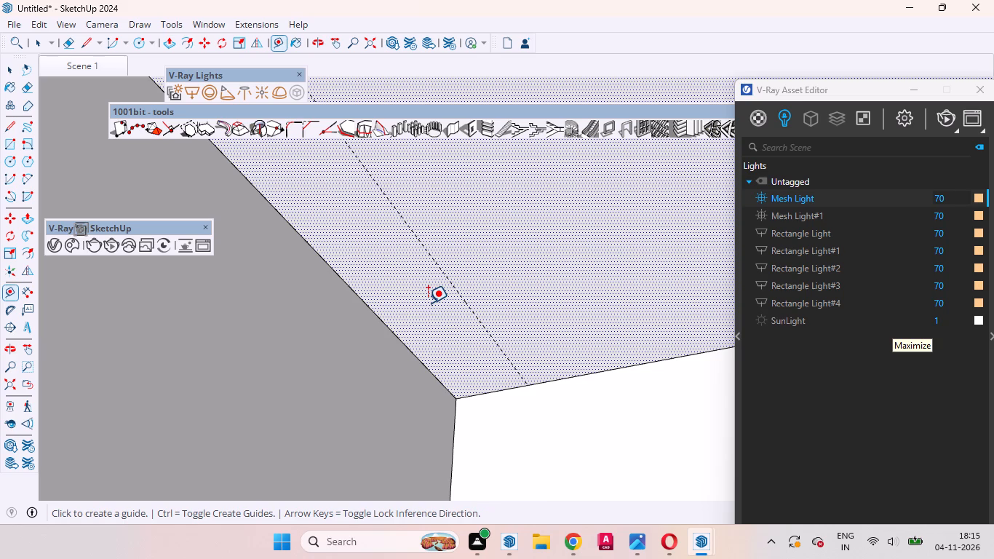
click(573, 374)
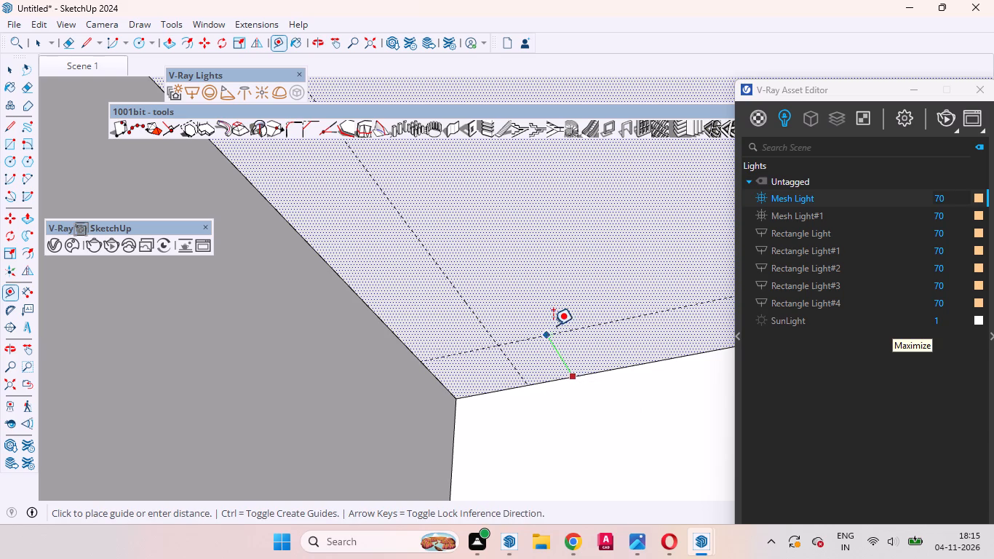
key(1)
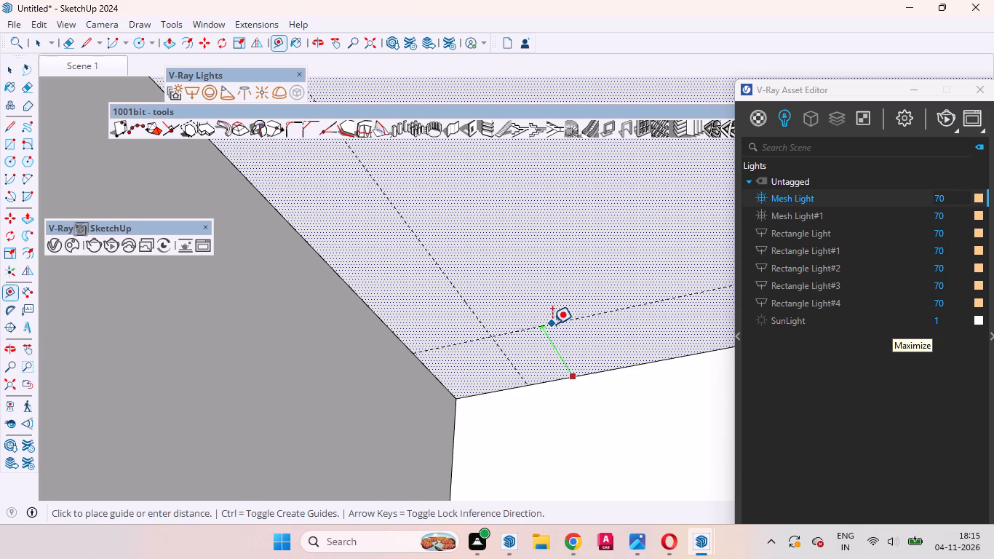
key(5)
key(Return)
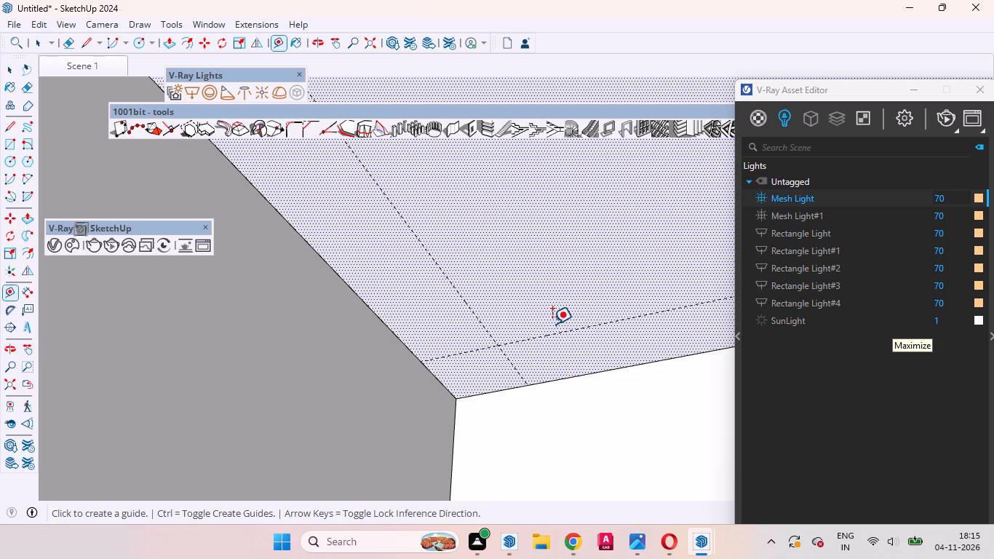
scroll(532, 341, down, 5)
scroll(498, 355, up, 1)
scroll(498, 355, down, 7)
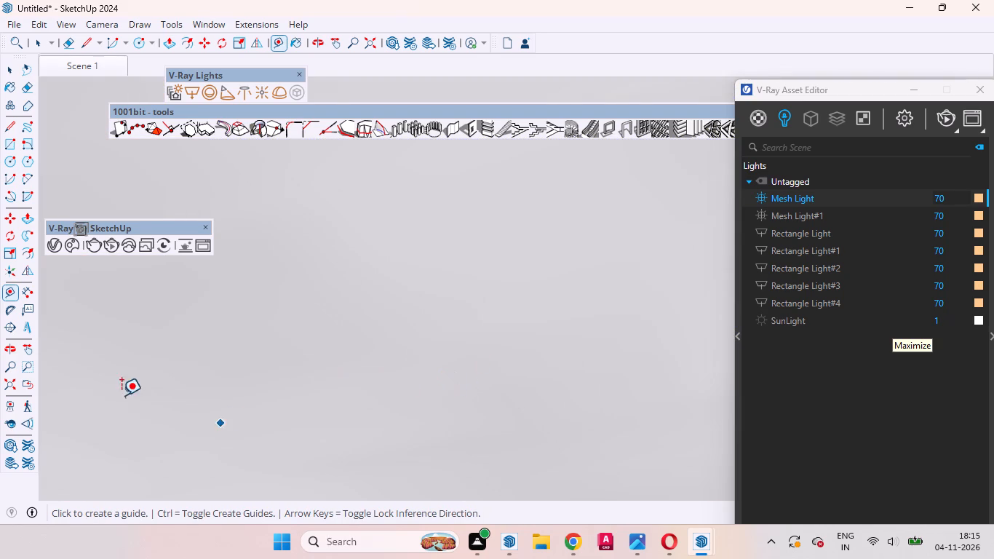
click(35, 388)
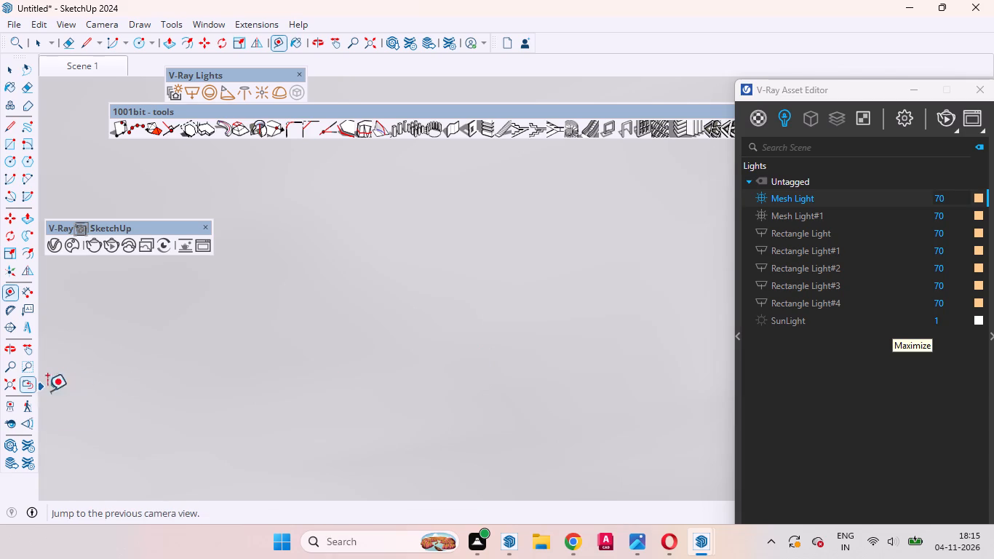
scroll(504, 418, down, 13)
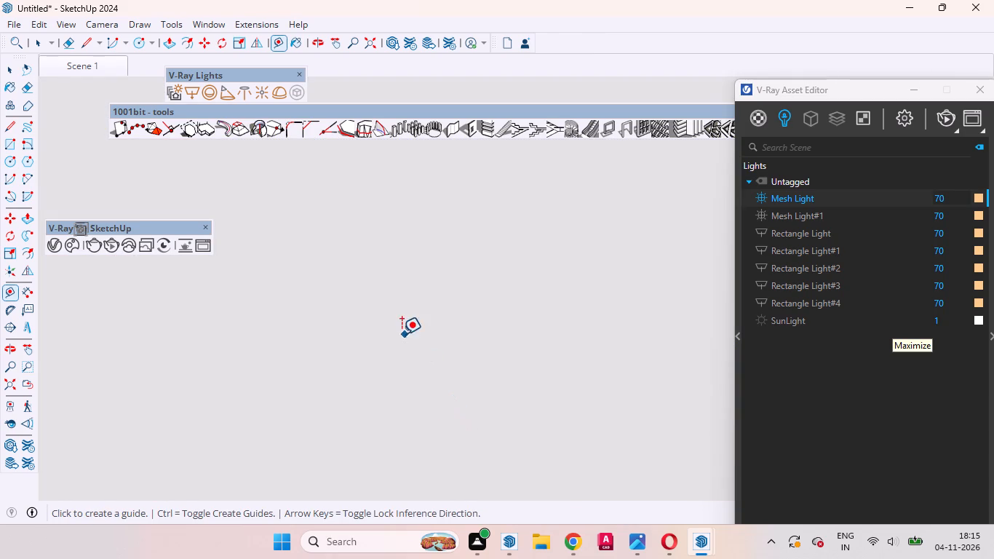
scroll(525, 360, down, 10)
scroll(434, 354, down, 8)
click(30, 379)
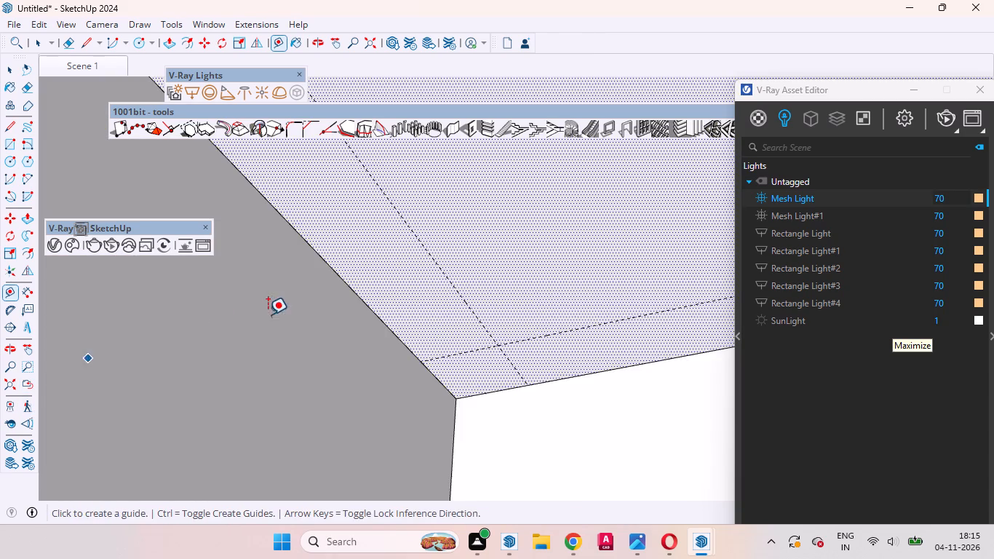
Place a guide on the porch ceiling 15" in from its open side edge beside the slim grey column.
middle_drag(285, 331, 468, 453)
scroll(427, 435, down, 15)
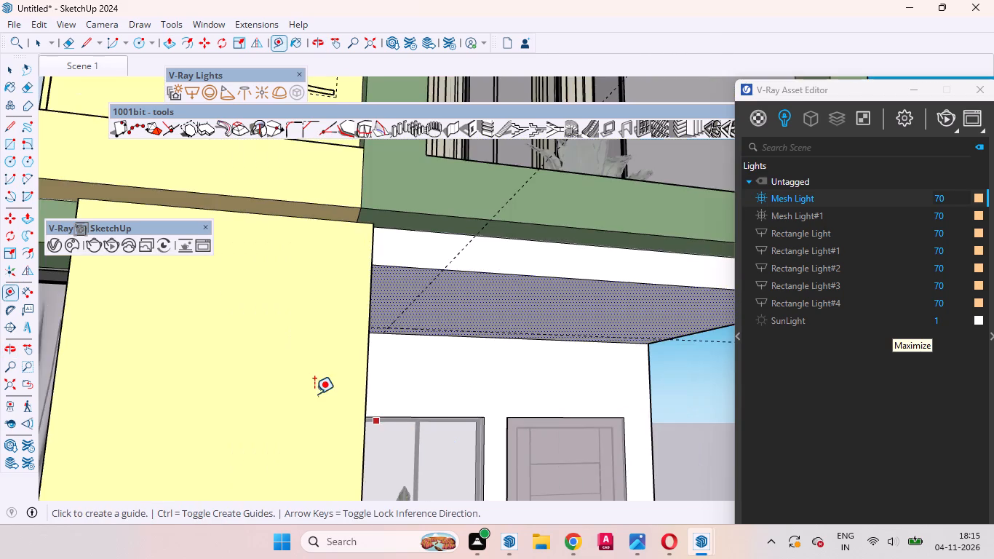
middle_drag(639, 405, 616, 341)
scroll(597, 338, up, 2)
scroll(597, 338, down, 1)
scroll(597, 338, up, 6)
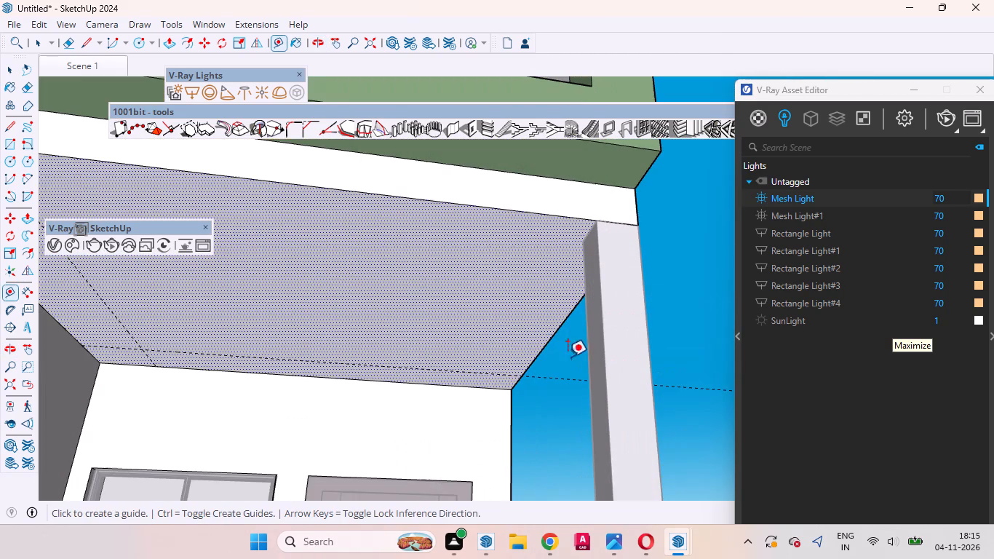
click(560, 320)
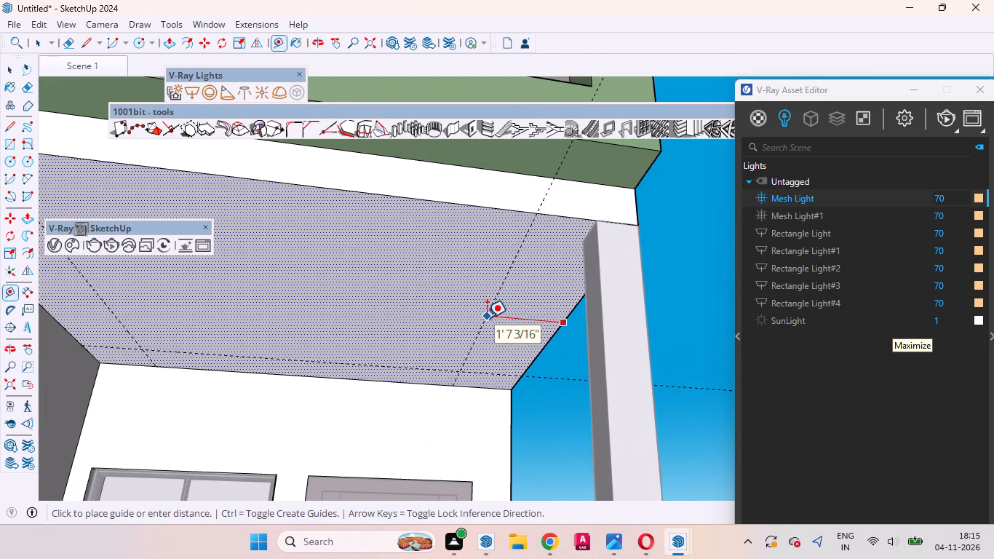
key(Tab)
key(BackSpace)
text(15)
key(Return)
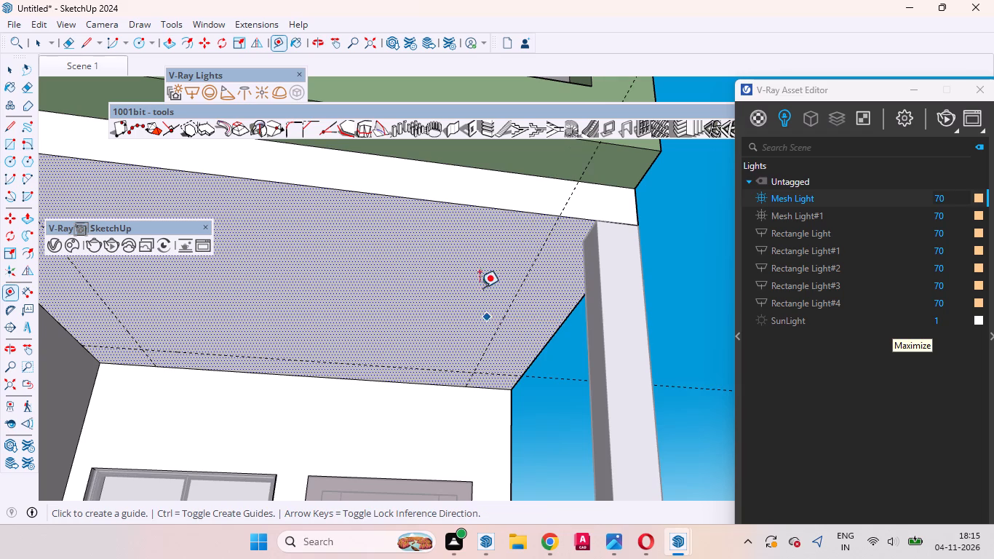
Place a guide on the porch ceiling 15" in from its front edge, below the green balcony band.
click(442, 202)
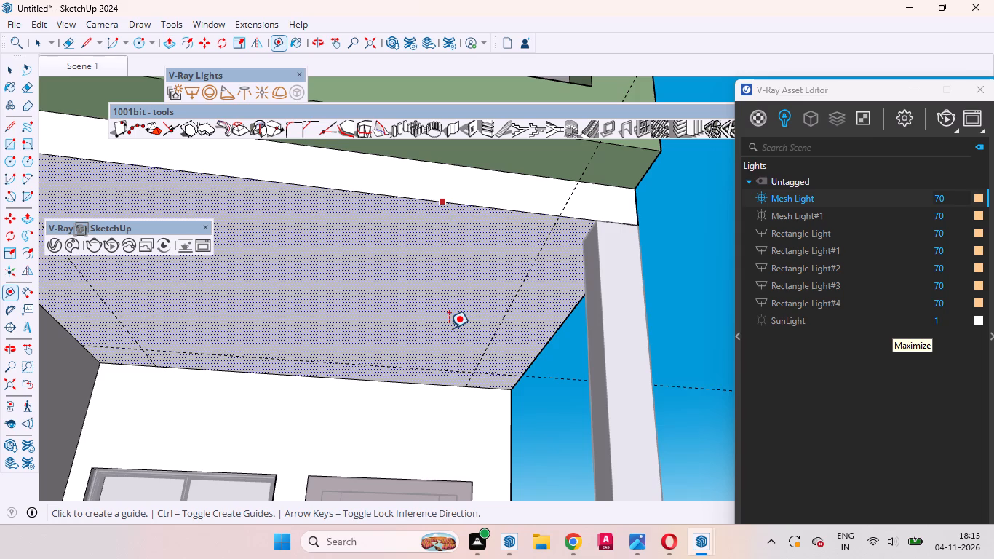
middle_drag(395, 221, 383, 223)
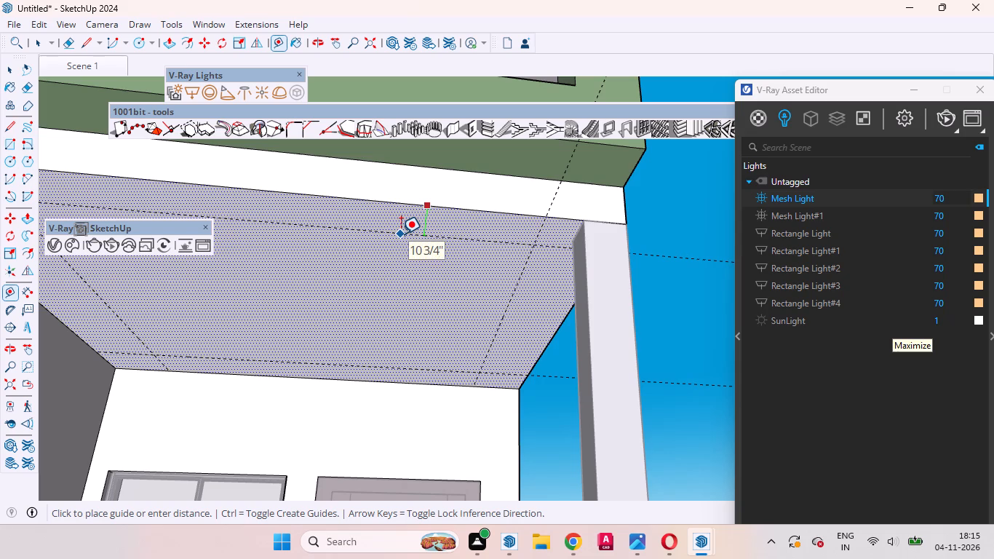
text(15)
key(Return)
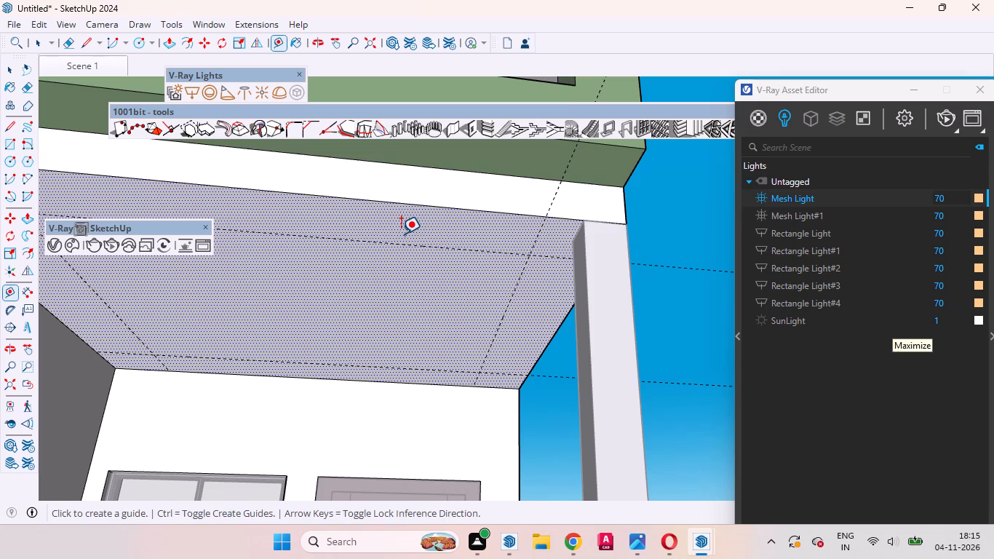
key(space)
Draw a rectangle on the porch ceiling between opposite intersections of the four guides.
scroll(607, 288, down, 4)
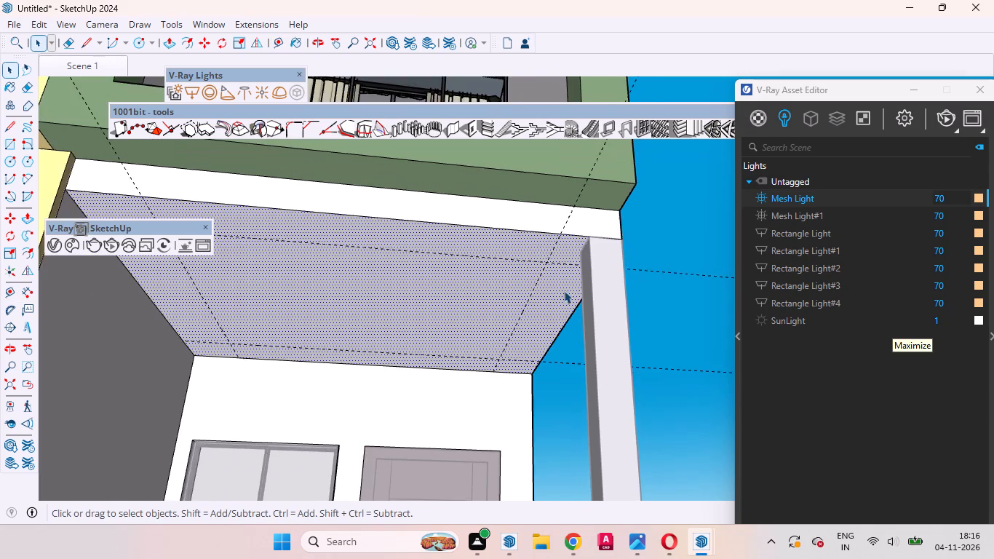
scroll(564, 290, down, 4)
middle_drag(361, 319, 336, 362)
scroll(385, 264, up, 6)
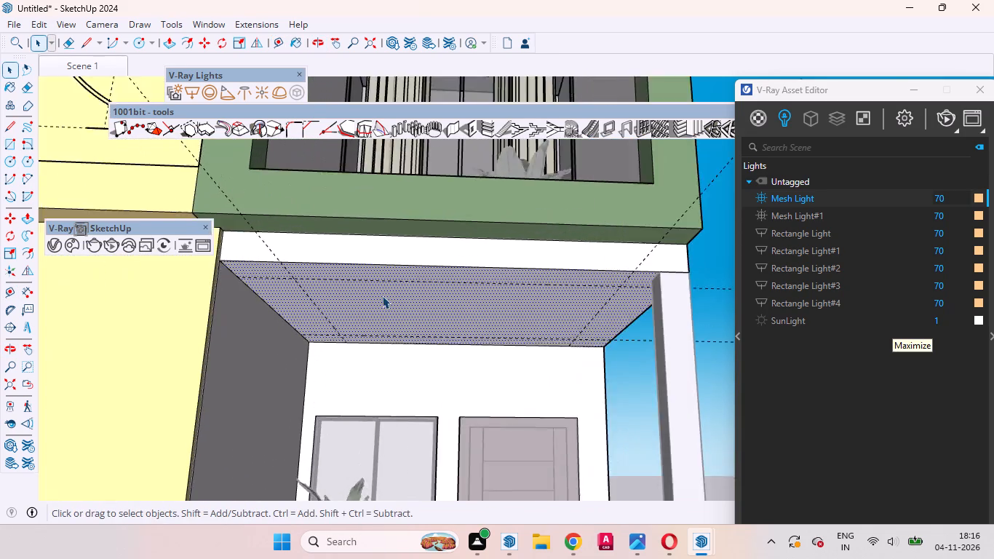
scroll(382, 296, up, 2)
middle_drag(384, 340, 403, 229)
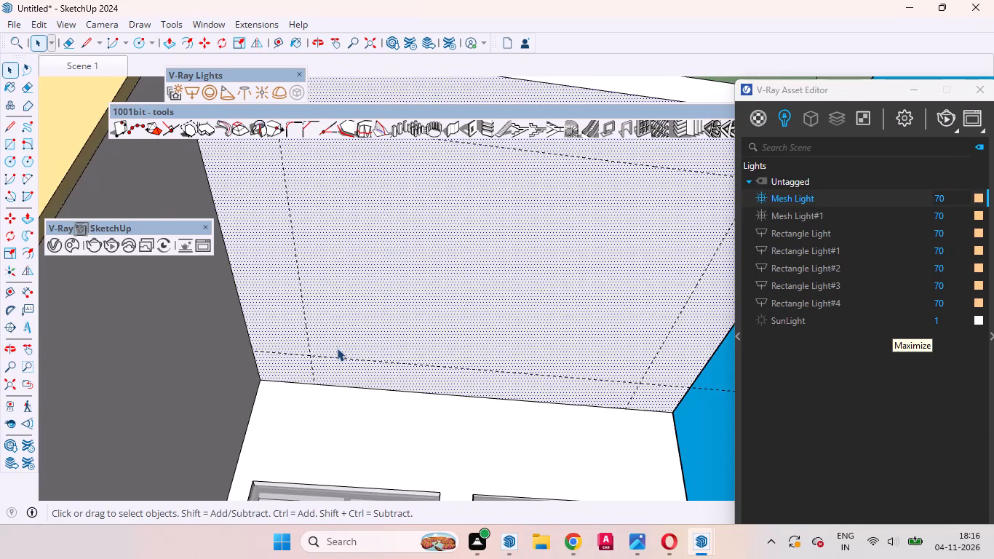
scroll(337, 348, down, 3)
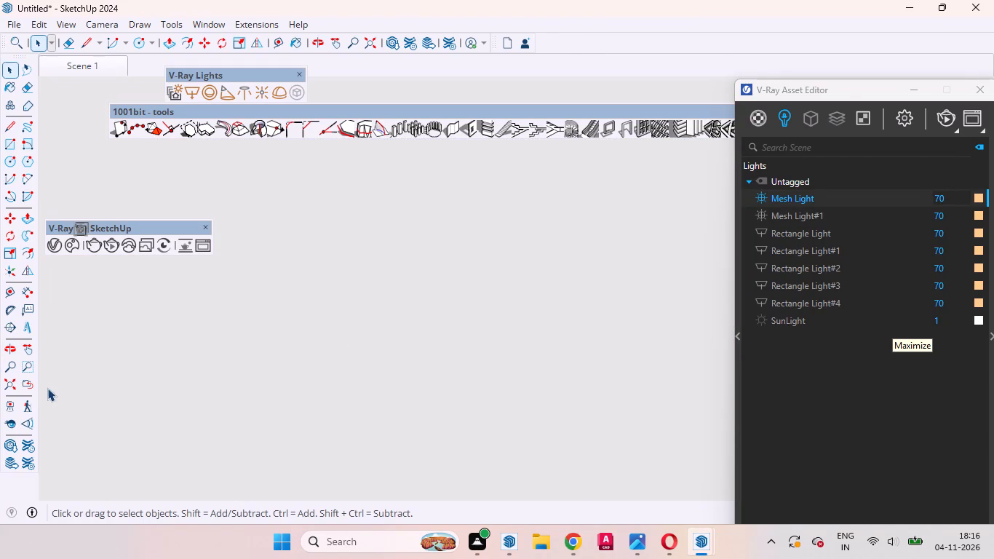
click(33, 376)
scroll(465, 272, down, 3)
click(28, 382)
middle_drag(387, 317, 387, 382)
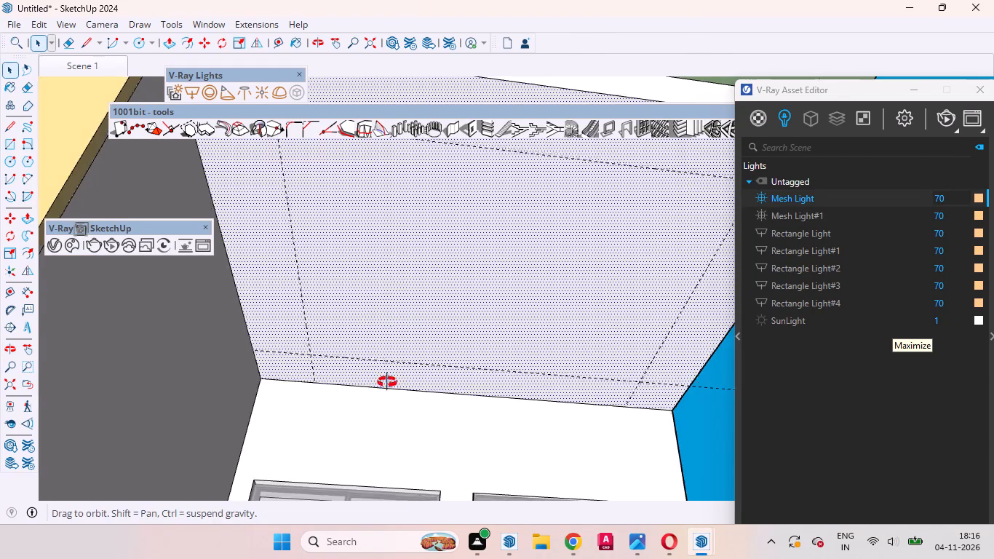
middle_drag(387, 382, 381, 409)
scroll(330, 329, down, 4)
middle_drag(428, 349, 412, 314)
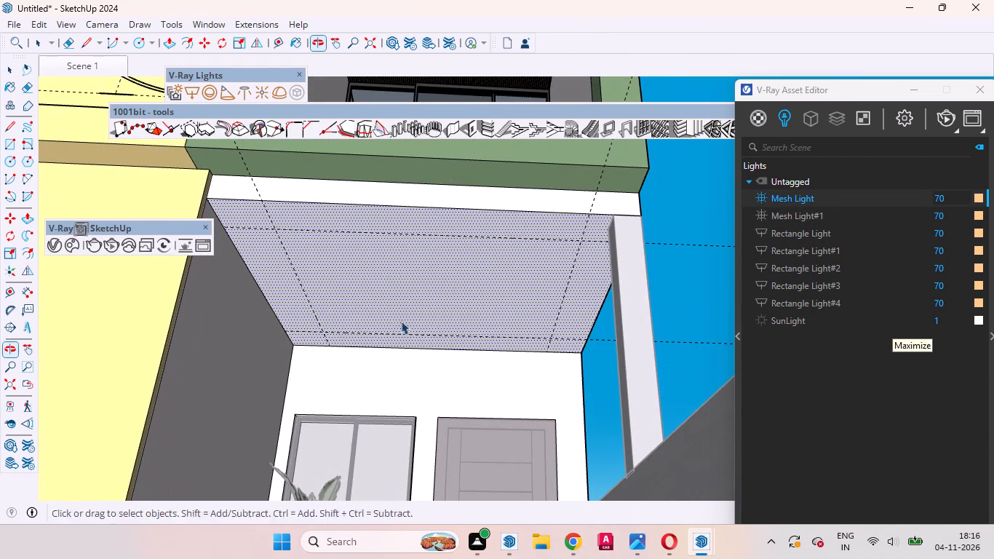
click(4, 148)
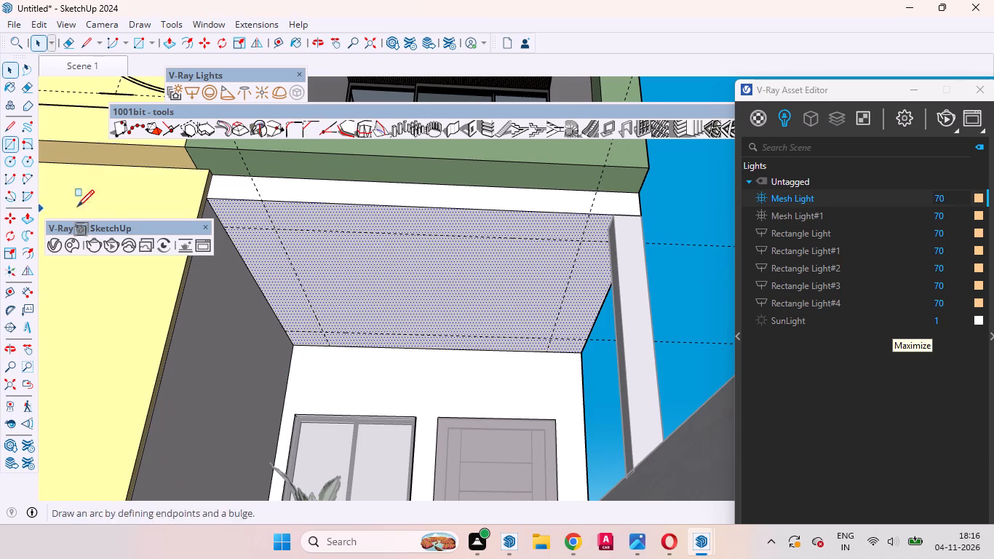
click(324, 334)
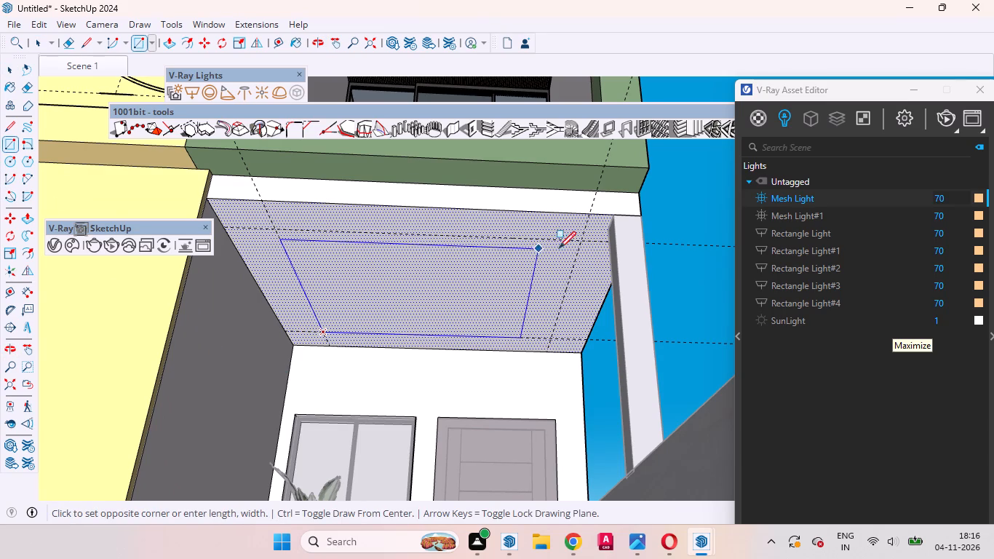
click(582, 242)
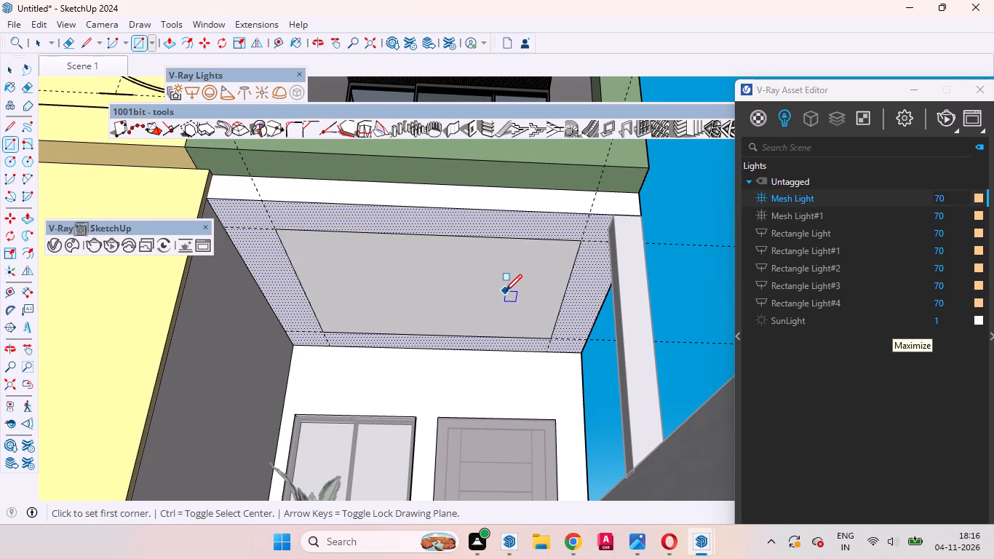
key(space)
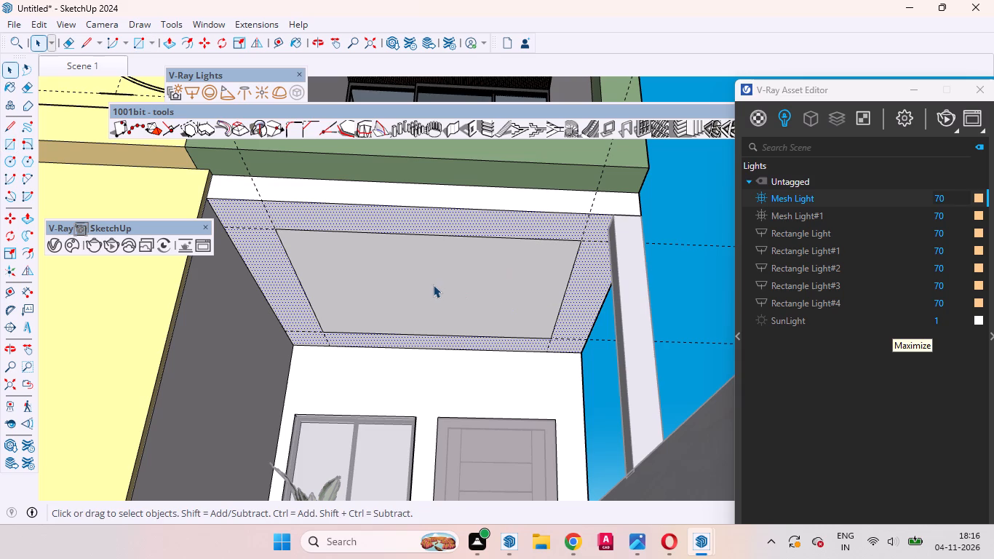
Start an Offset of the new rectangle's outline on the porch ceiling.
middle_drag(357, 279, 376, 245)
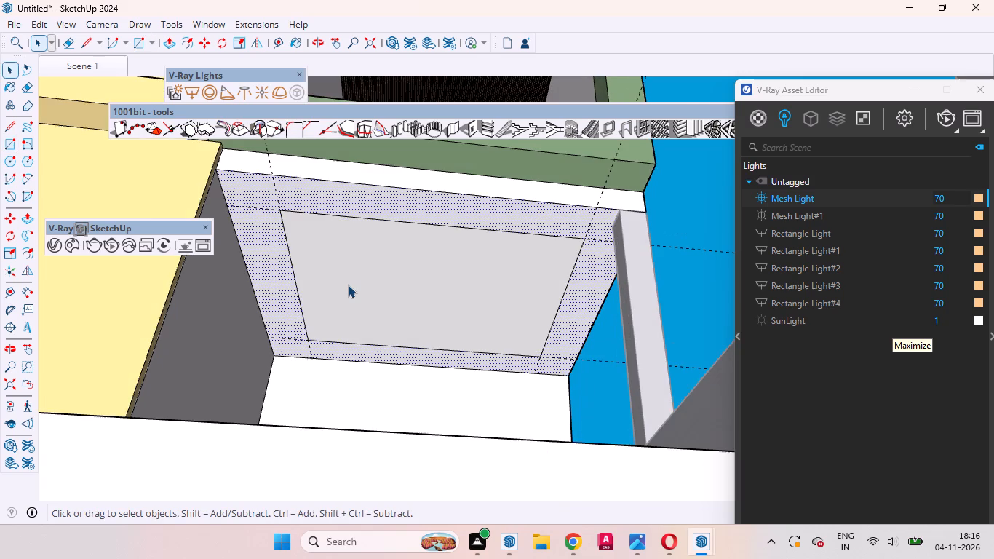
scroll(348, 284, up, 4)
scroll(341, 292, down, 3)
middle_drag(336, 281, 330, 278)
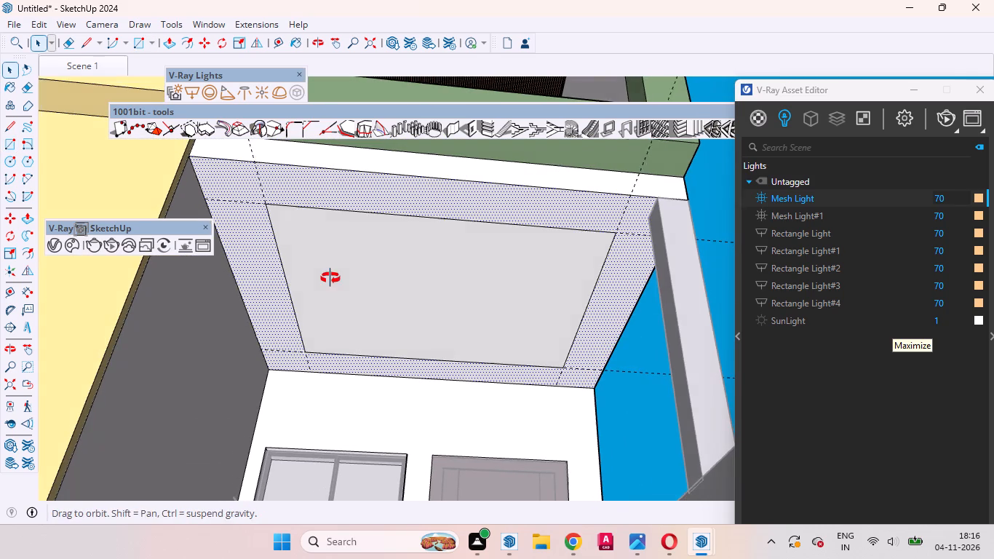
middle_drag(330, 278, 325, 278)
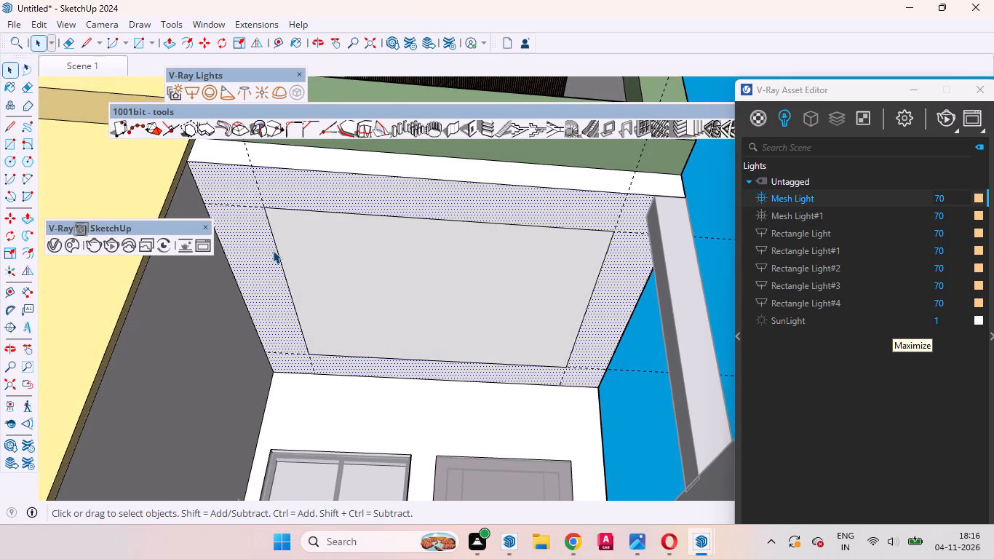
key(f)
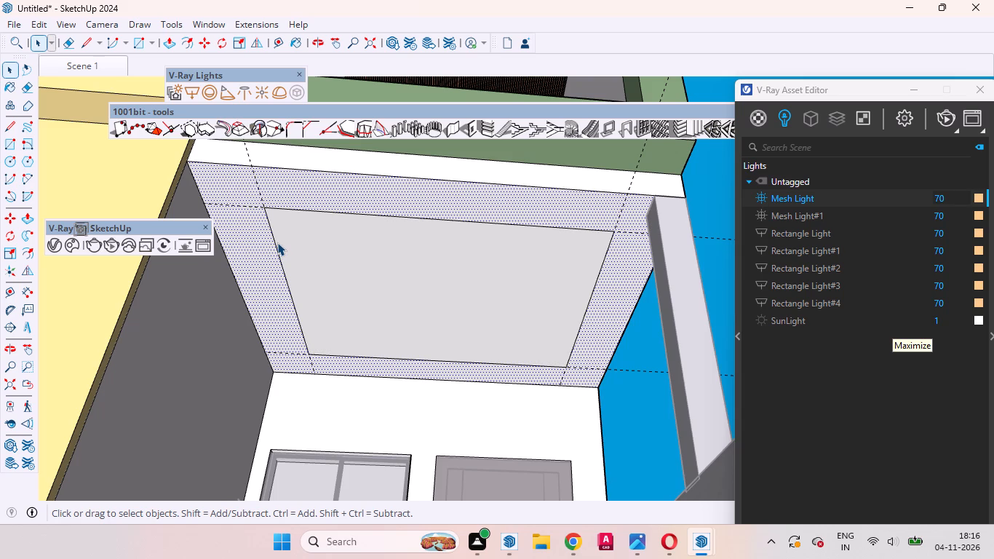
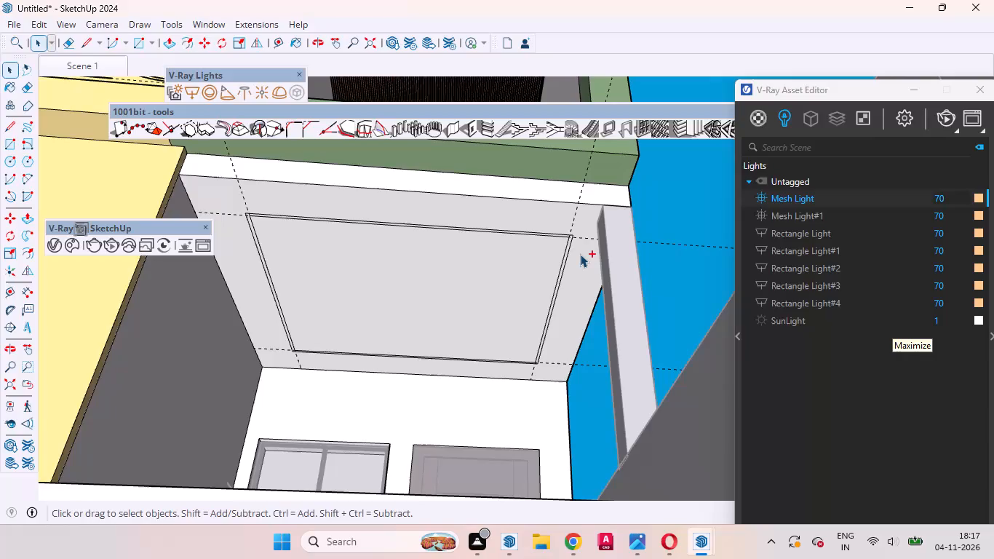
Undo the offset, the rectangle and the front-edge guide on the porch ceiling.
key(ctrl+z)
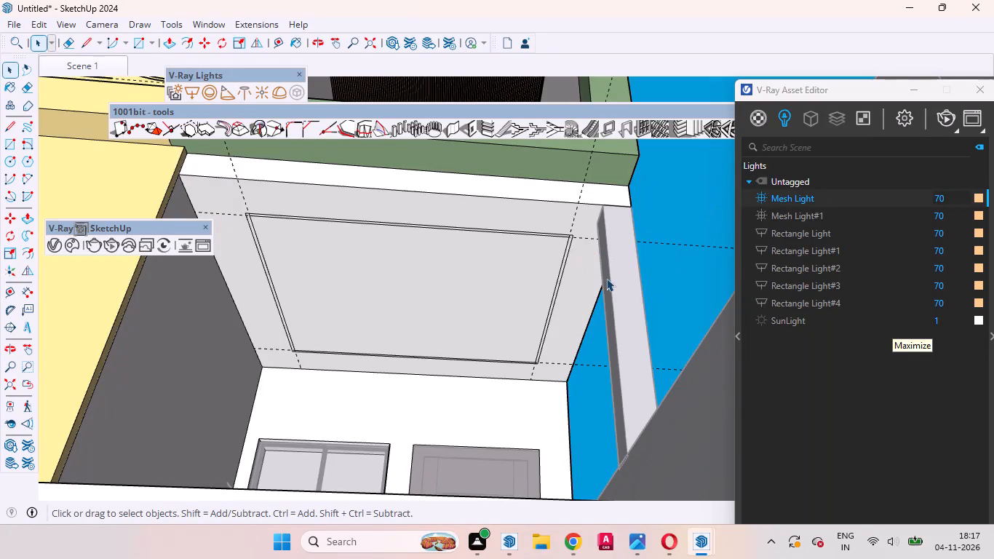
key(ctrl+z)
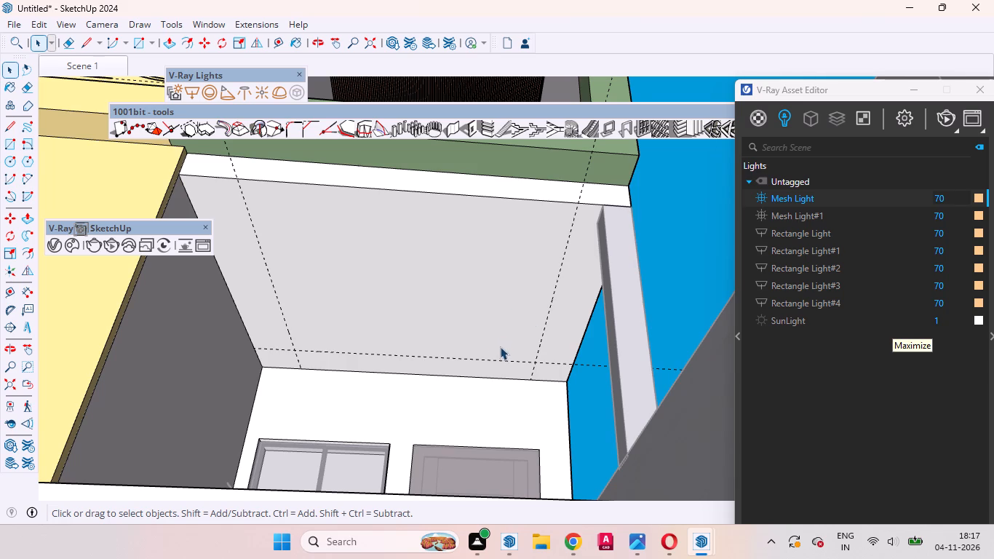
Place a guide on the porch ceiling 15" in from the midpoint of its front edge, below the green balcony band.
middle_drag(499, 346, 467, 376)
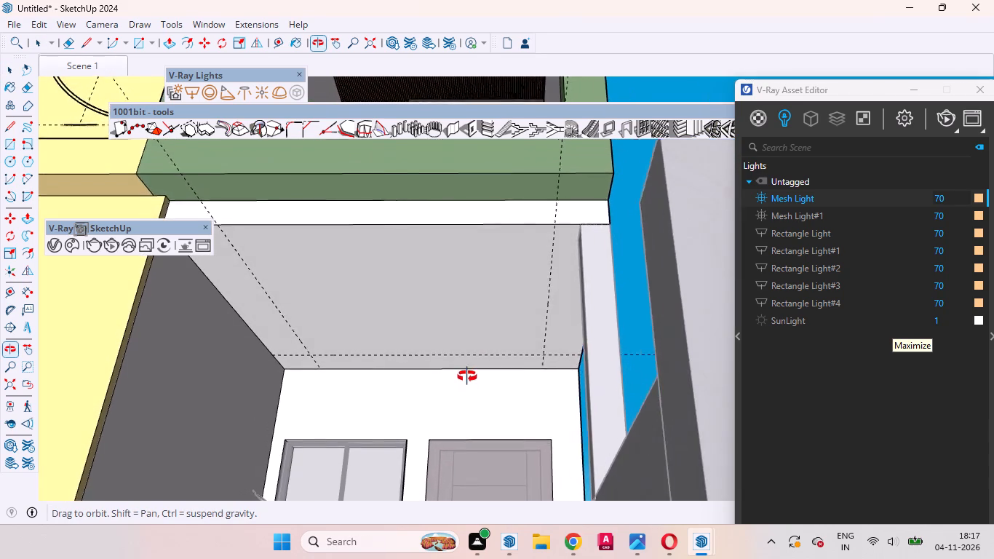
middle_drag(467, 376, 475, 372)
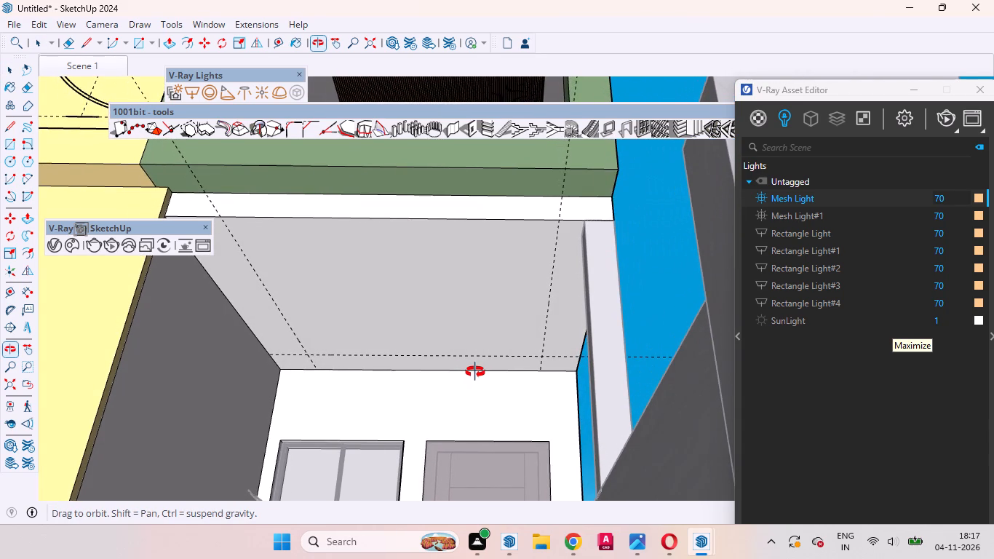
middle_drag(475, 372, 476, 372)
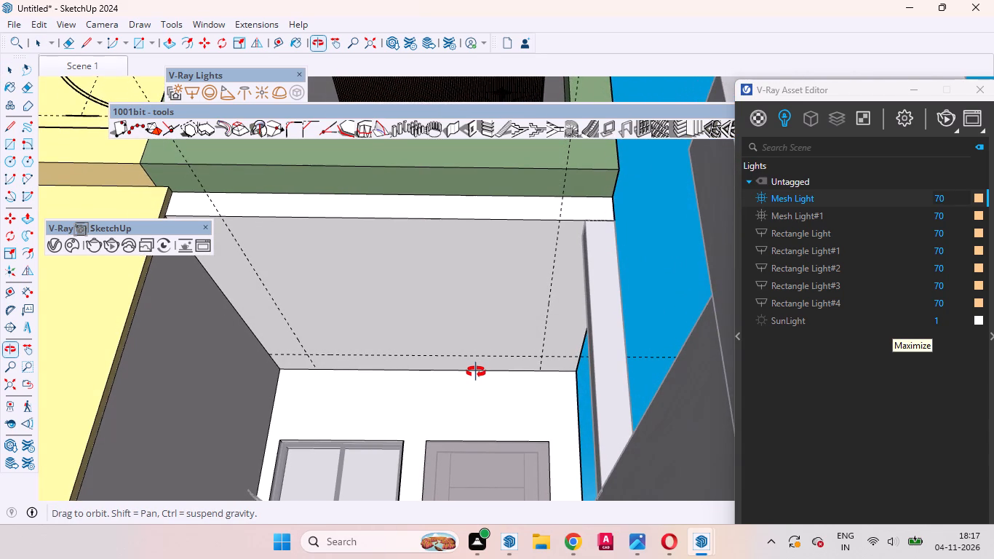
middle_drag(476, 372, 469, 366)
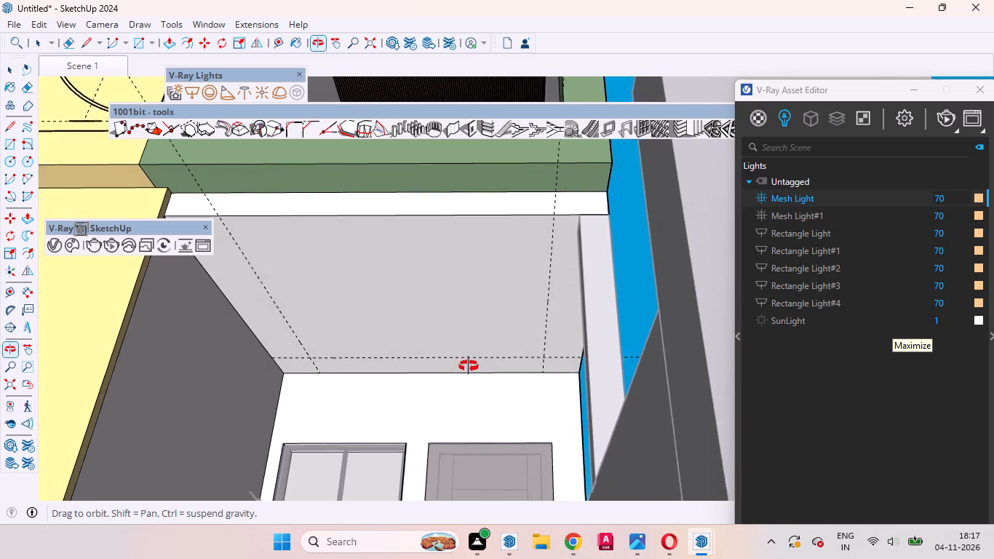
middle_drag(469, 366, 469, 393)
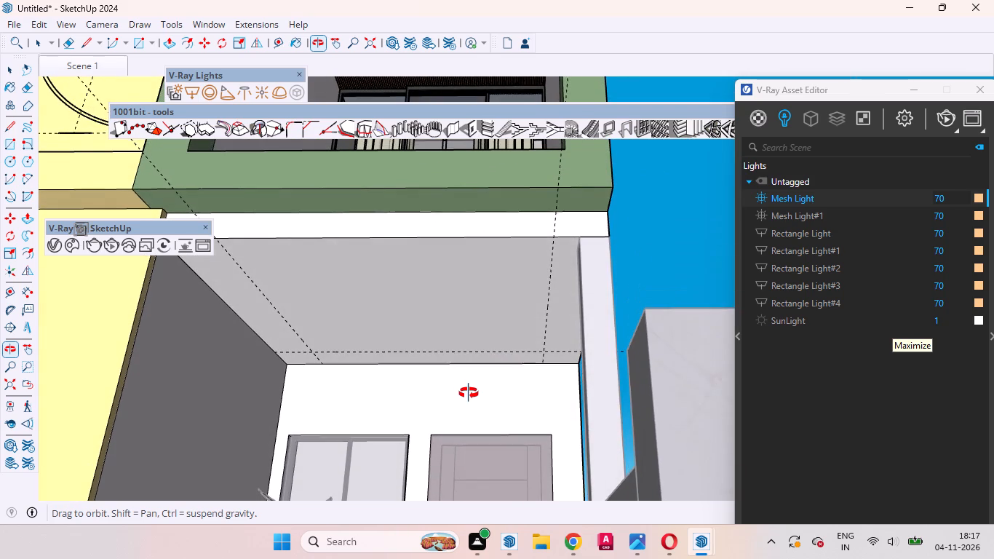
middle_drag(469, 393, 480, 378)
middle_click(480, 378)
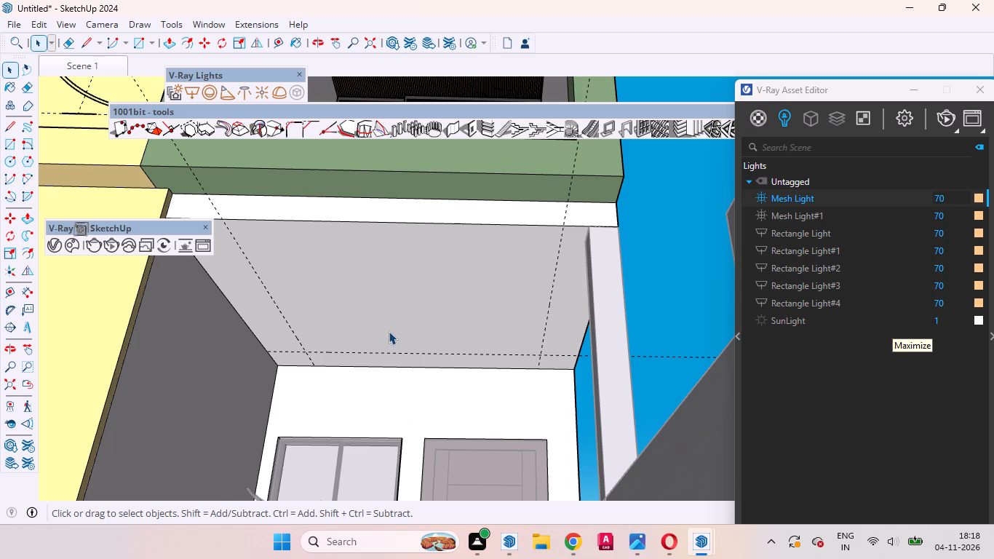
click(387, 312)
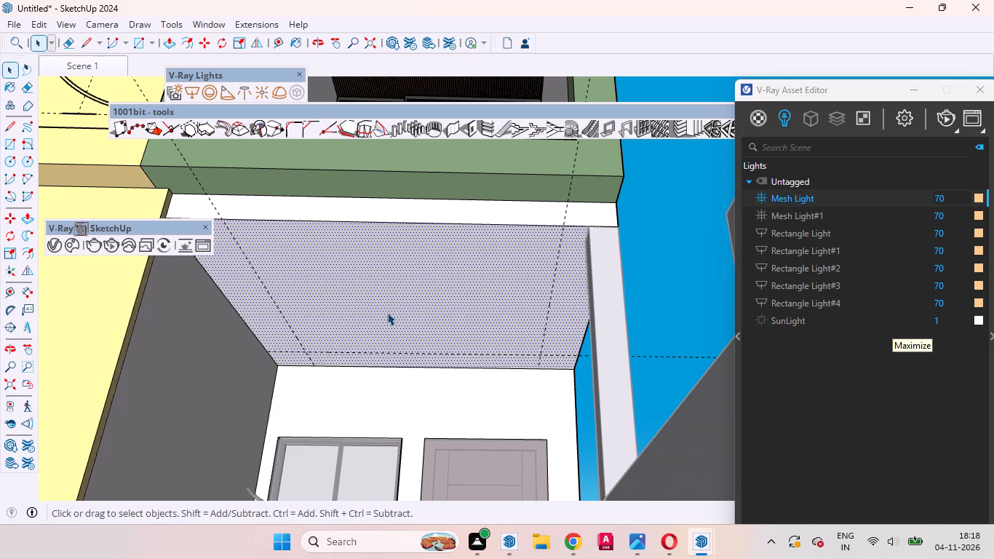
key(t)
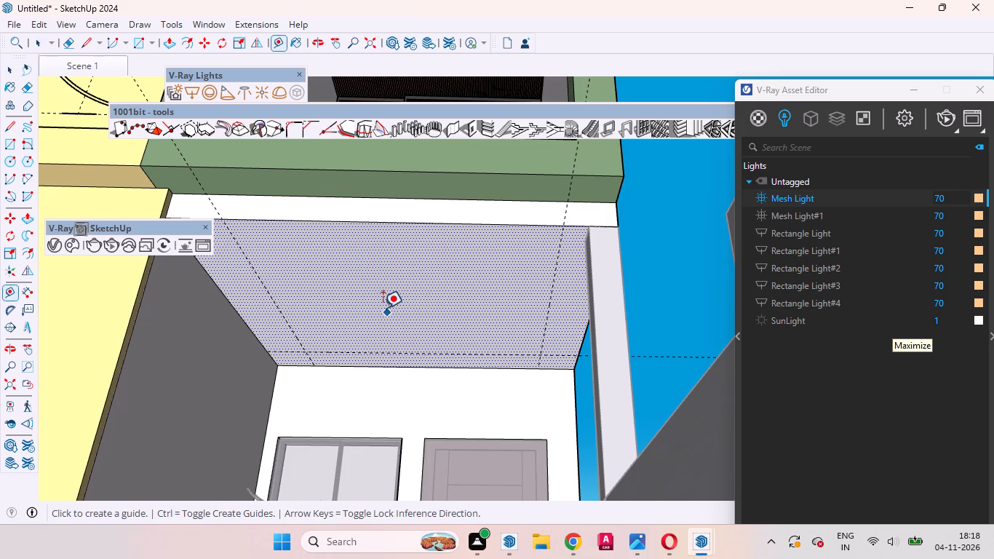
click(395, 221)
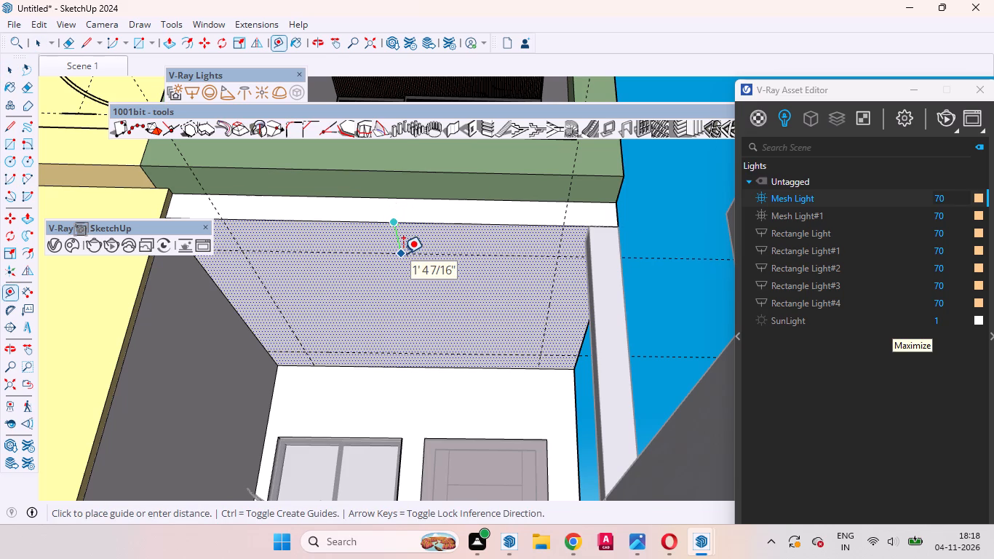
key(1)
key(5)
key(Return)
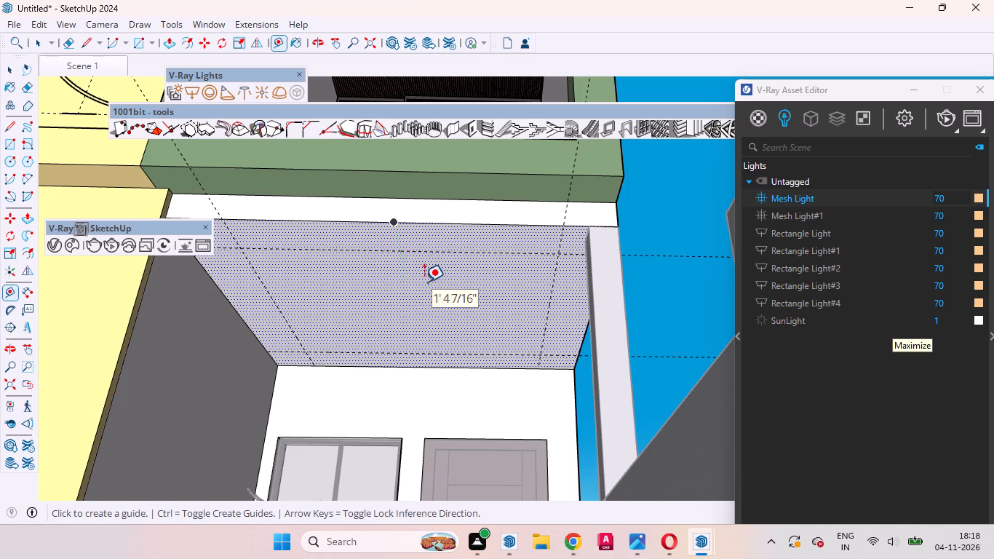
key(space)
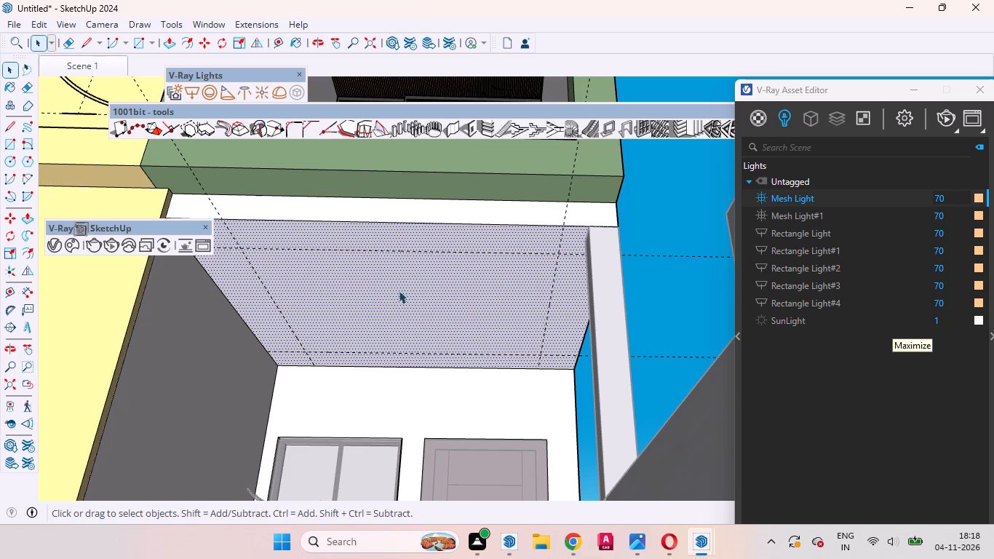
Draw a rectangle on the porch ceiling between opposite intersections of the four guides.
click(10, 146)
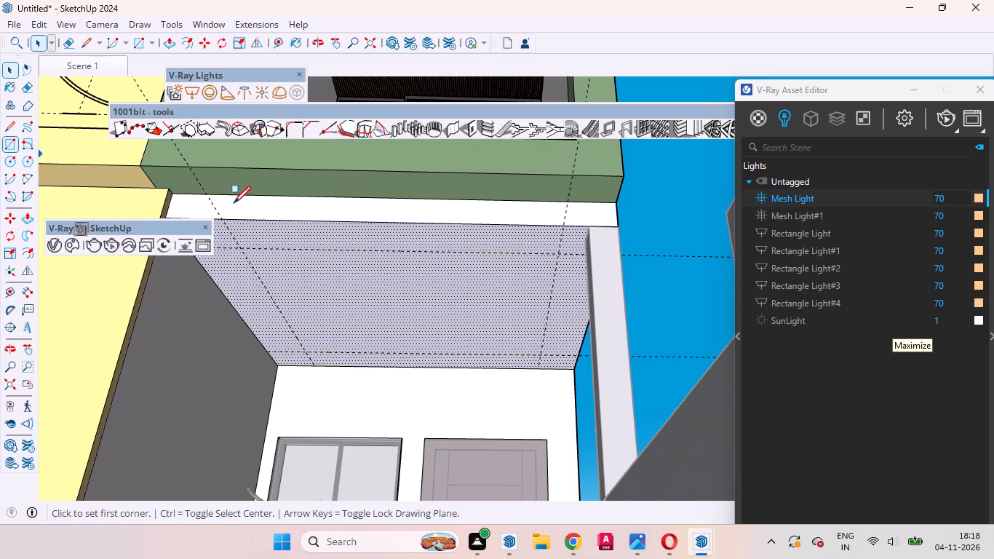
click(306, 353)
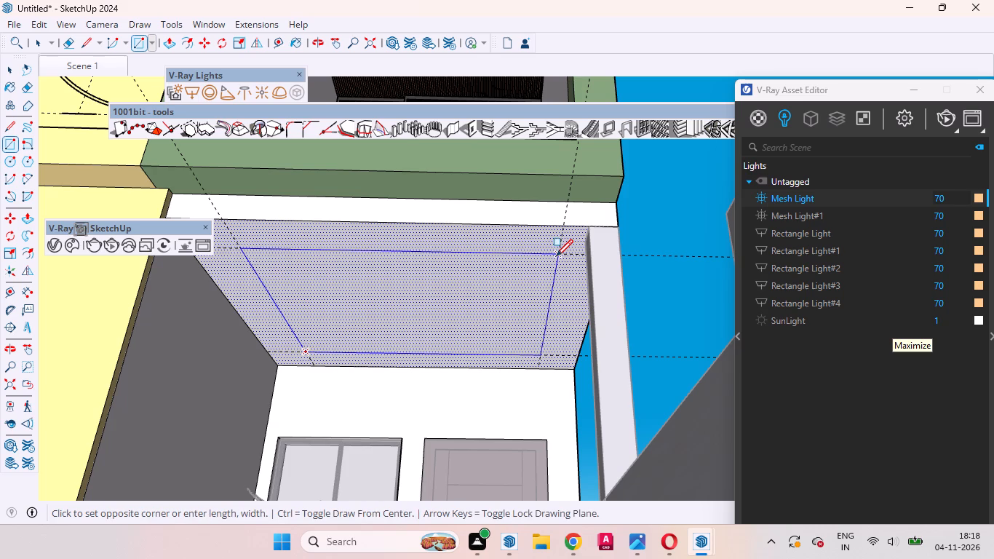
click(556, 256)
key(space)
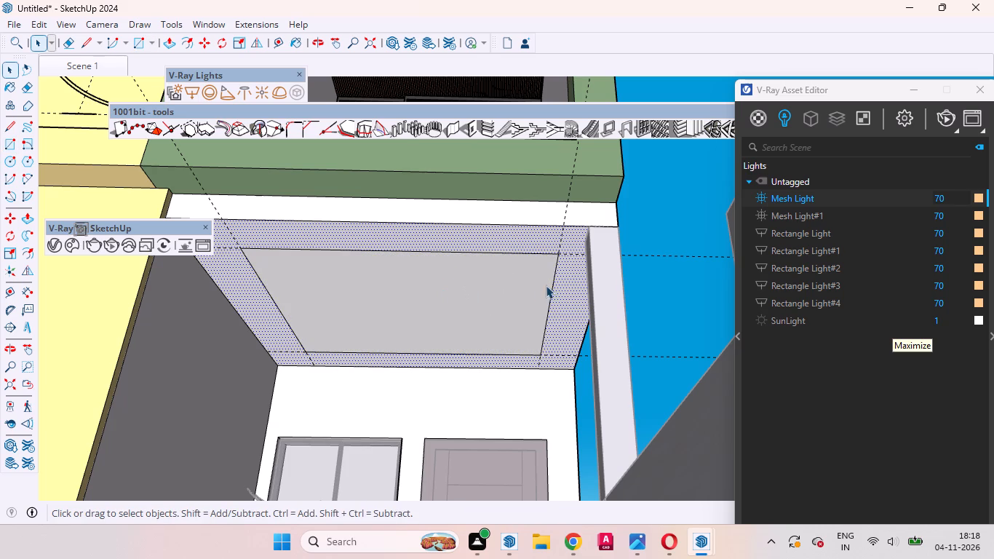
Offset the porch ceiling rectangle's outline outward by 18 mm.
middle_drag(512, 323, 511, 314)
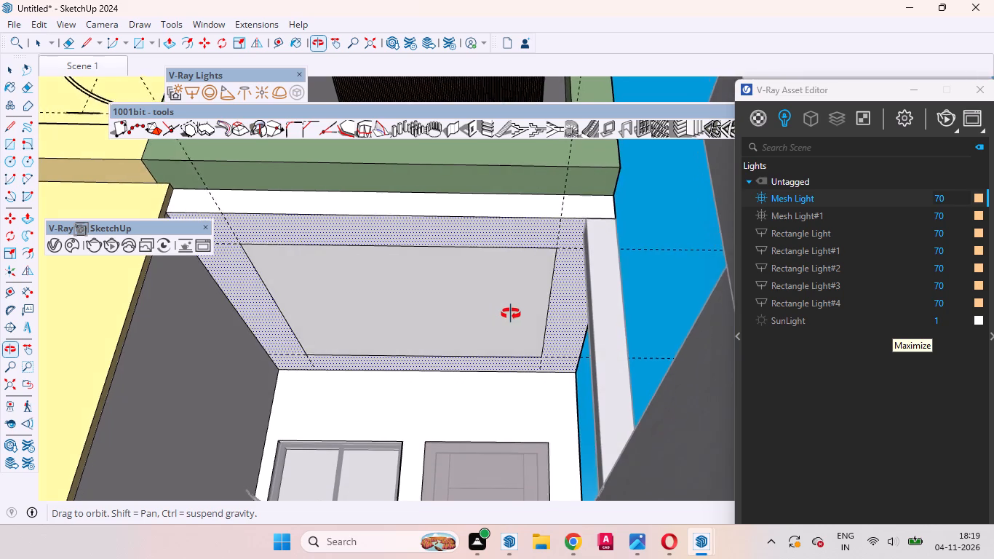
middle_drag(511, 314, 522, 314)
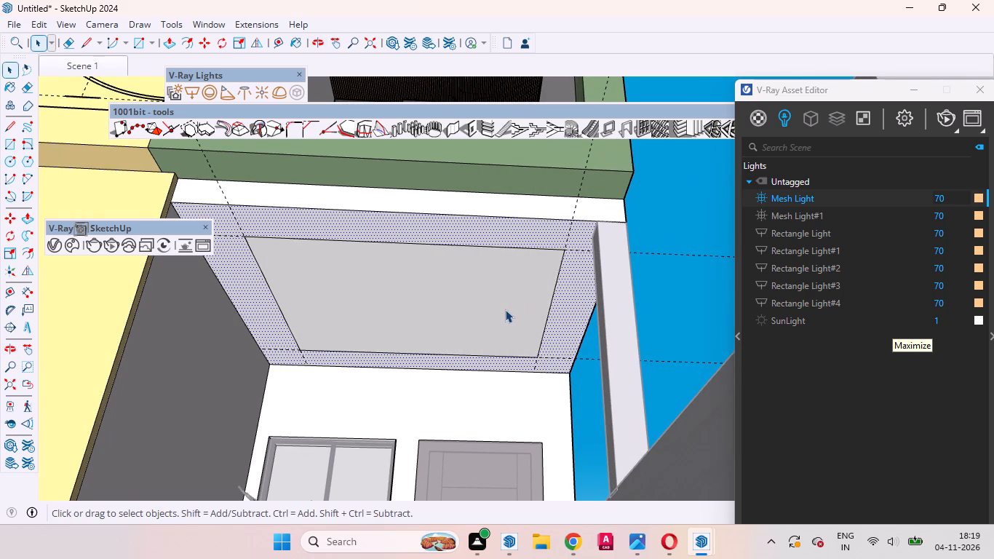
click(505, 309)
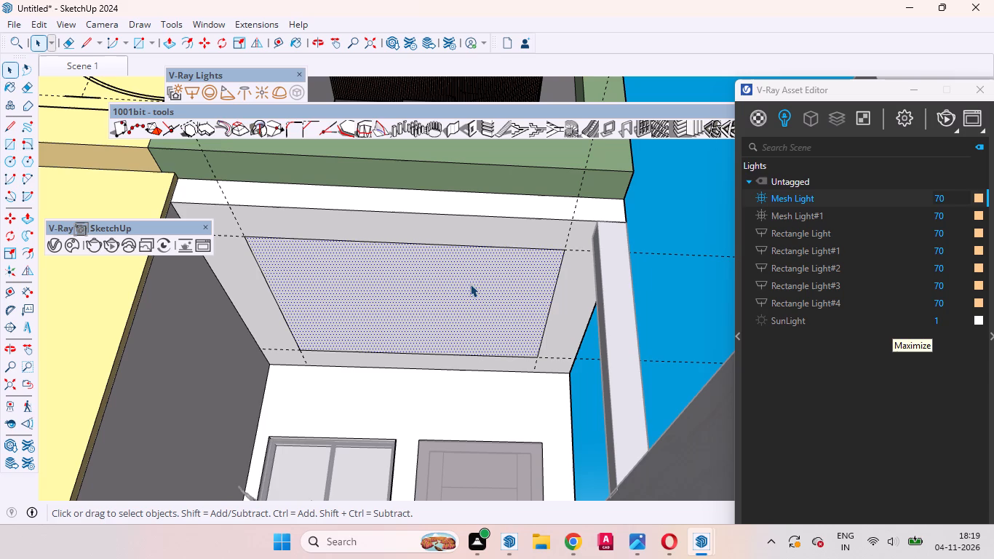
click(487, 325)
key(f)
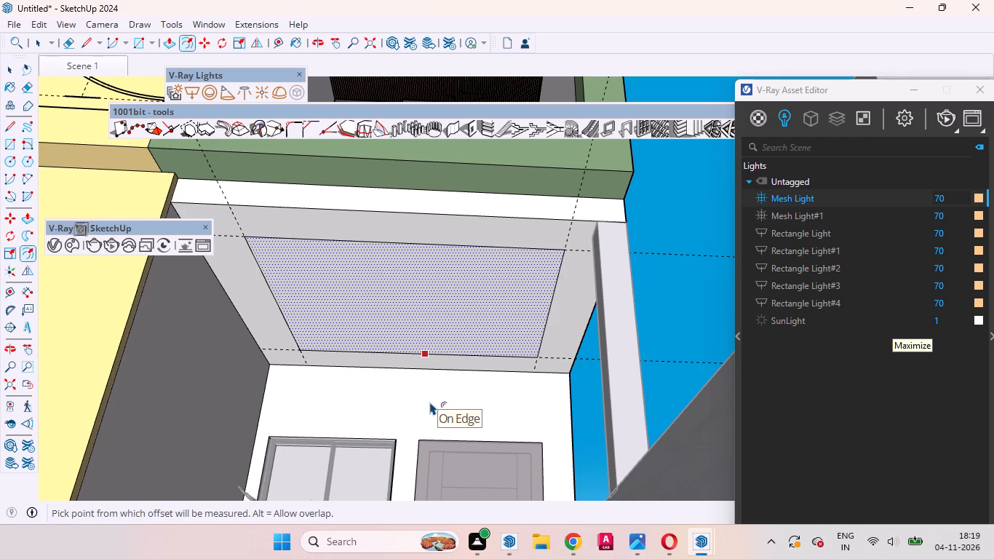
scroll(280, 288, up, 4)
scroll(280, 287, down, 1)
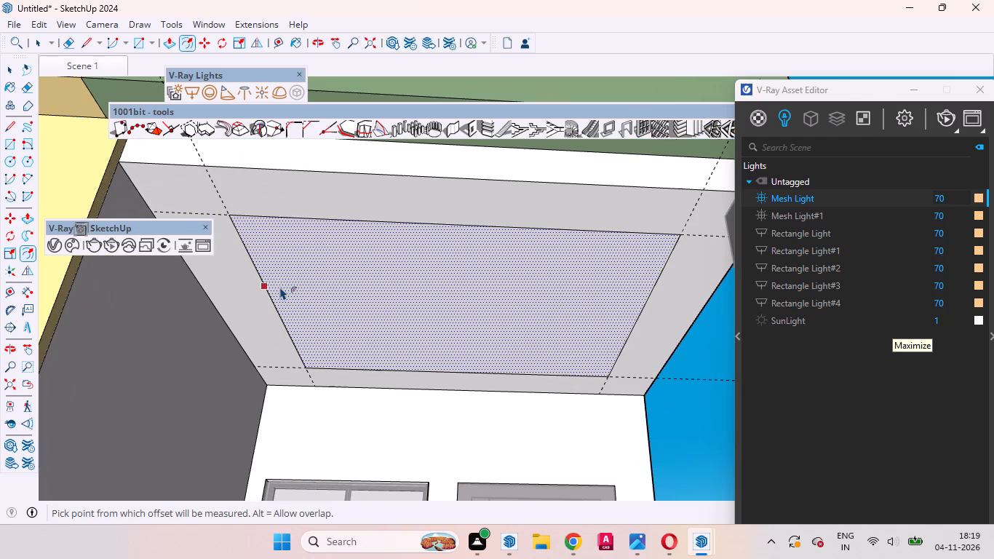
drag(263, 265, 251, 265)
key(1)
text(8mm)
key(Return)
key(space)
Make a group from the thin border strip between the two rectangles on the porch ceiling, including its edges.
scroll(249, 237, up, 6)
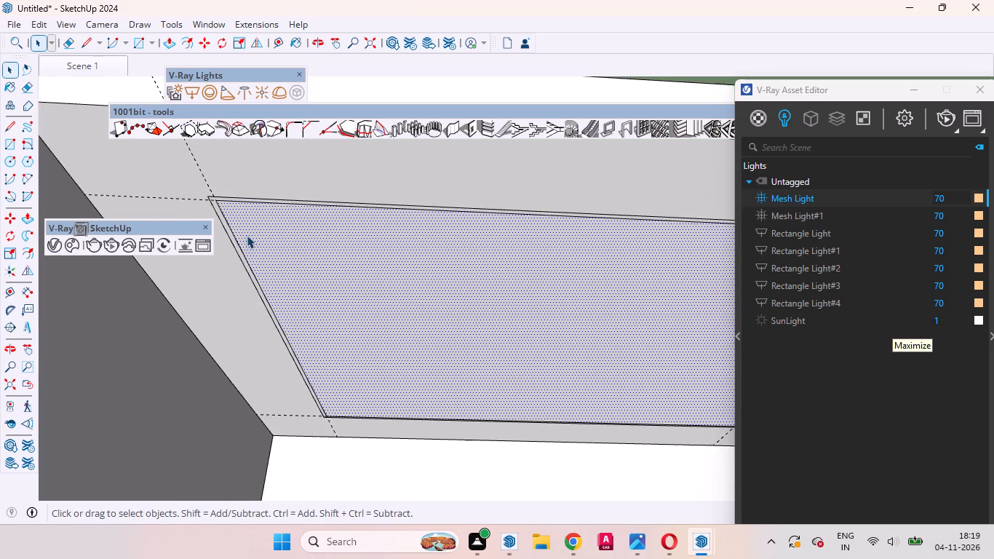
scroll(247, 235, up, 4)
scroll(370, 291, down, 5)
middle_drag(416, 386, 440, 299)
scroll(373, 325, up, 4)
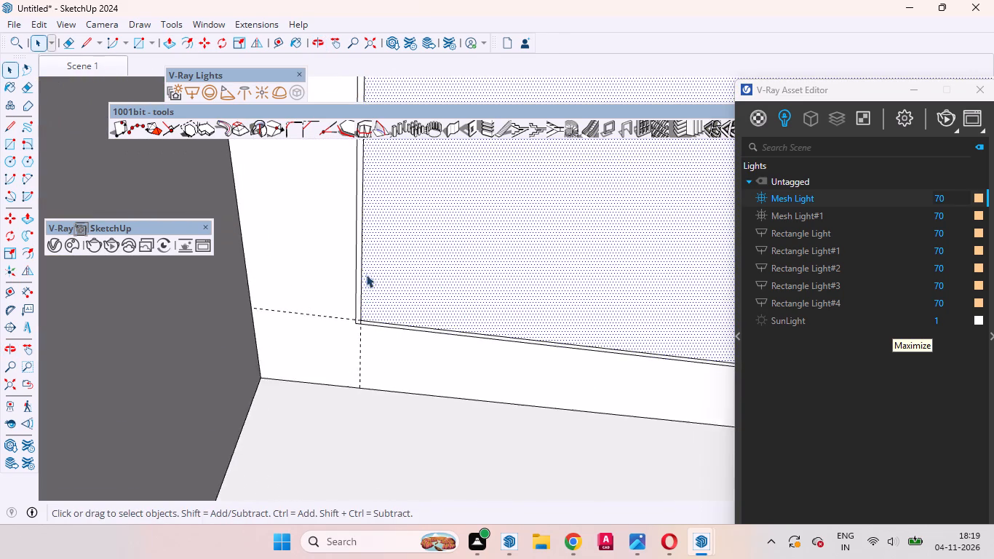
scroll(366, 274, up, 13)
click(351, 271)
click(351, 270)
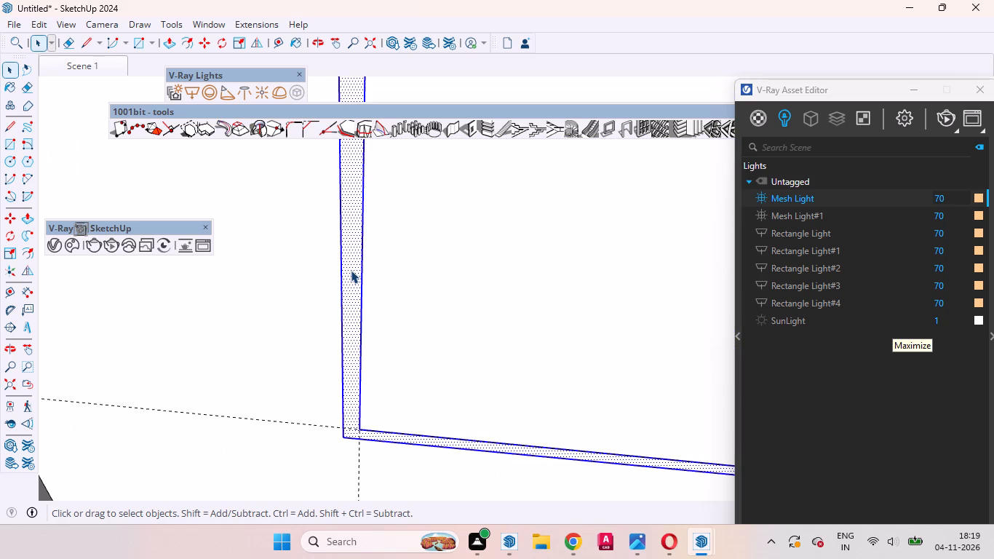
right_click(351, 271)
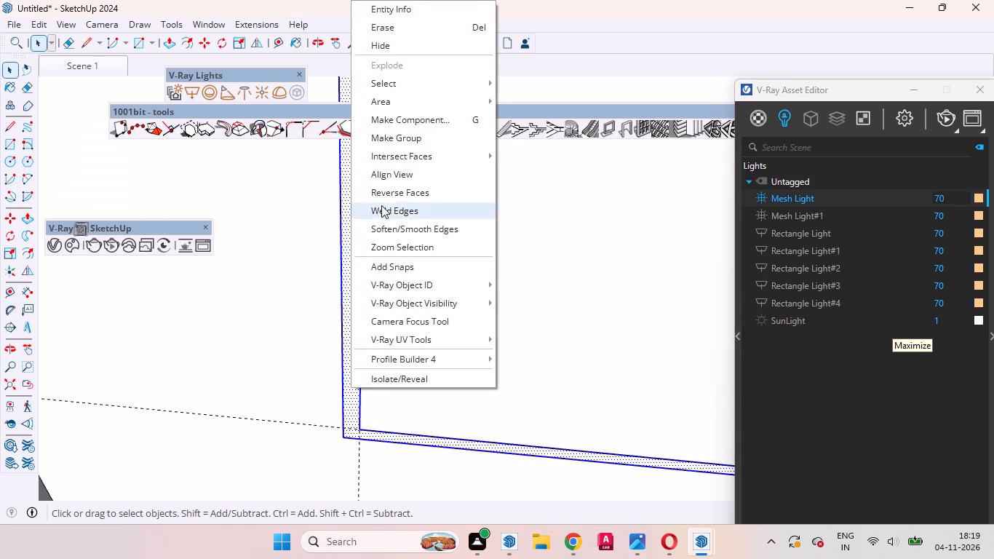
click(394, 143)
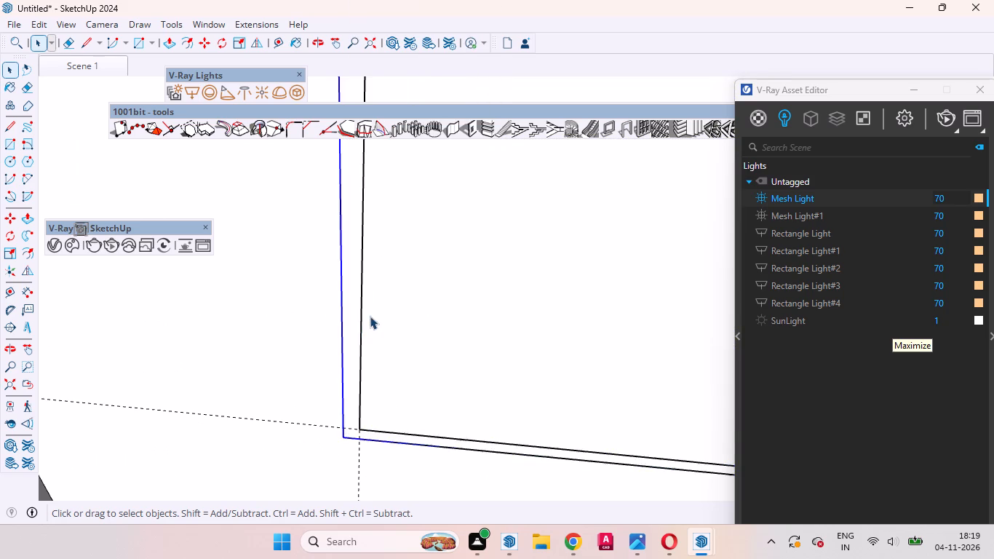
Convert the grouped border strip on the porch ceiling to a V-Ray mesh light.
scroll(374, 349, down, 15)
middle_drag(402, 362, 364, 478)
scroll(353, 453, down, 2)
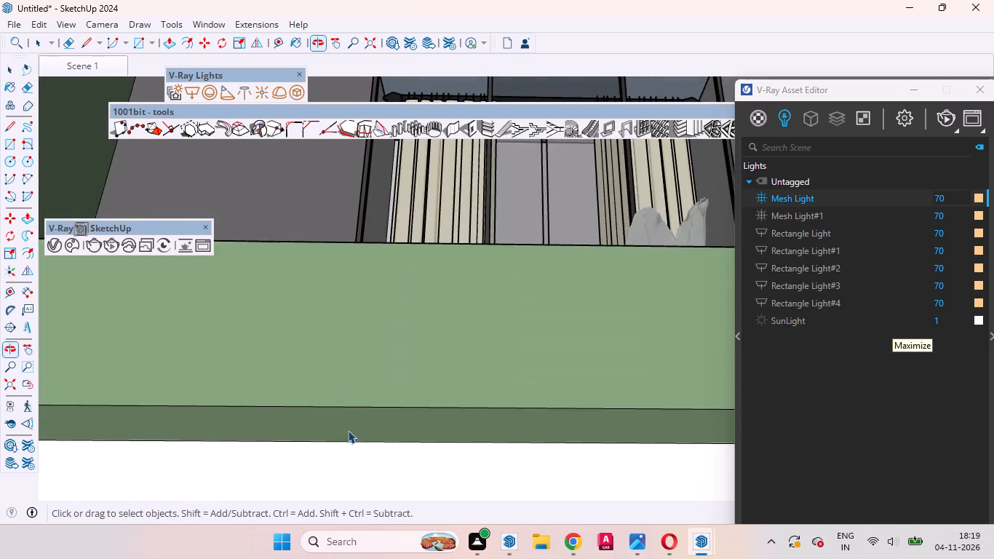
scroll(348, 430, down, 18)
middle_drag(419, 355, 453, 303)
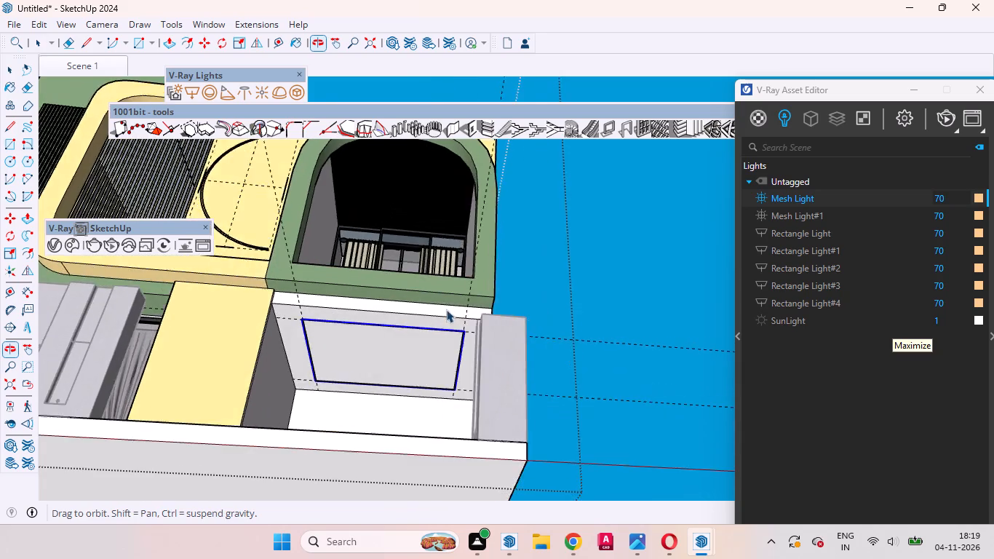
scroll(402, 336, up, 9)
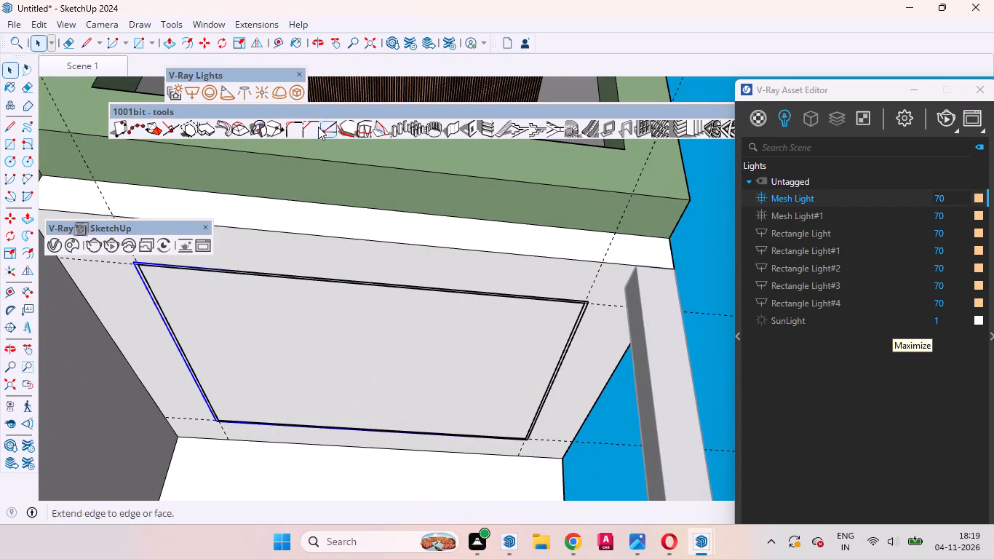
click(296, 90)
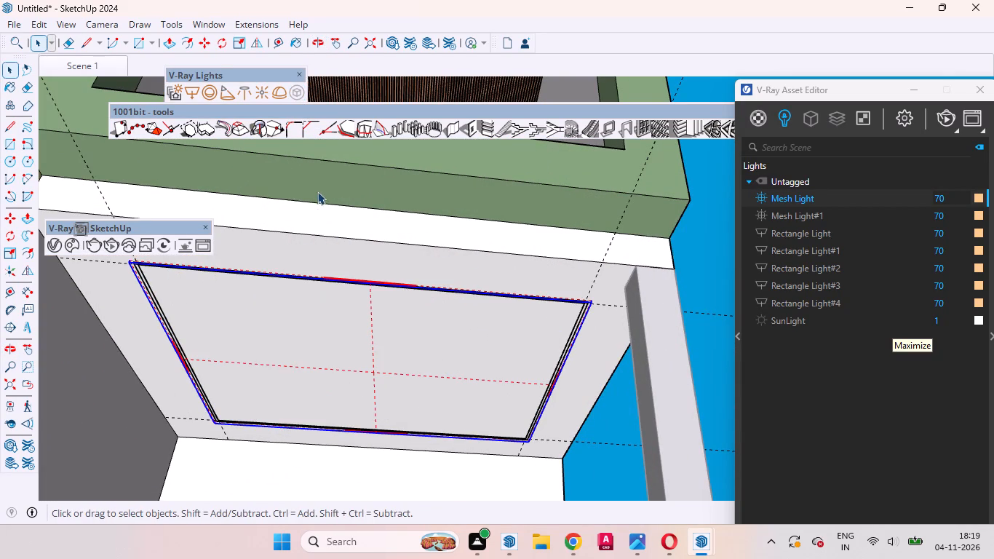
Examine the new mesh light strip on the porch ceiling from several angles and against the whole house front.
scroll(351, 354, down, 4)
middle_drag(358, 371, 336, 402)
scroll(365, 349, up, 4)
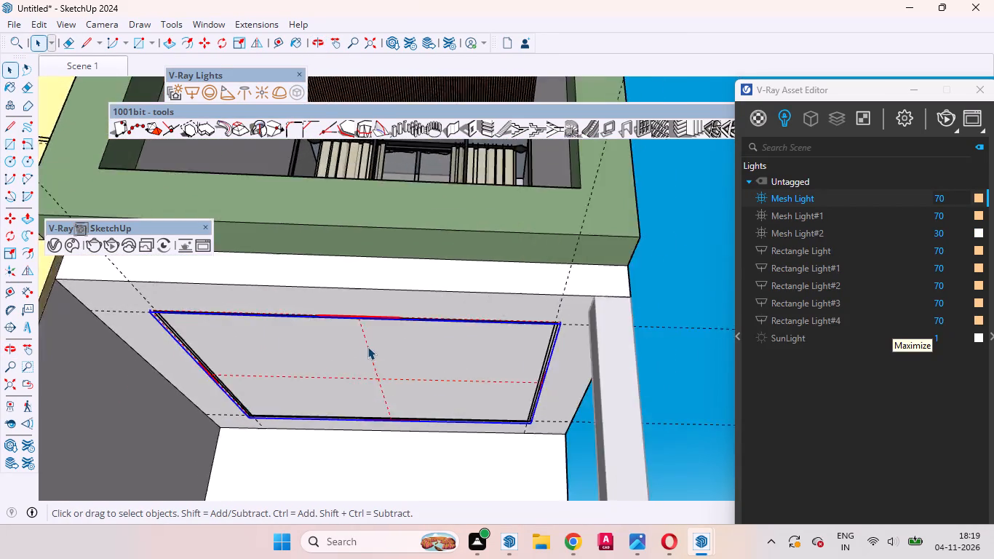
scroll(367, 346, up, 8)
scroll(386, 370, down, 5)
middle_drag(367, 383, 389, 336)
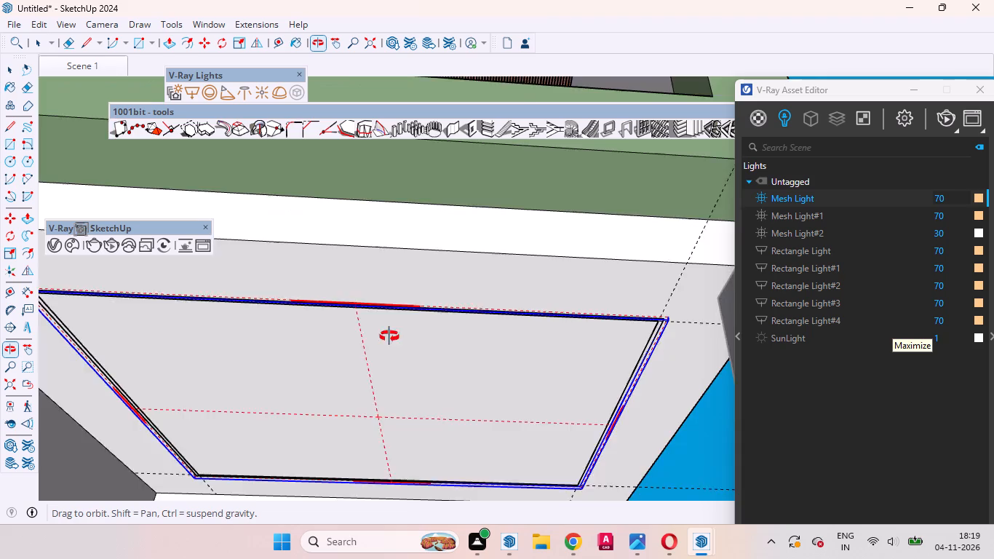
middle_drag(389, 336, 418, 288)
scroll(406, 319, down, 4)
middle_drag(398, 364, 405, 453)
scroll(403, 450, up, 1)
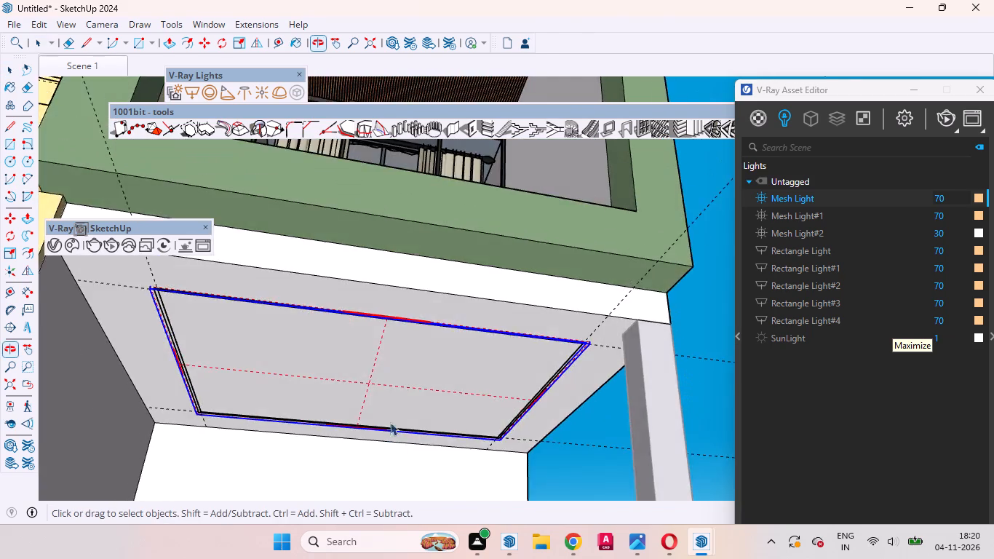
scroll(379, 400, down, 14)
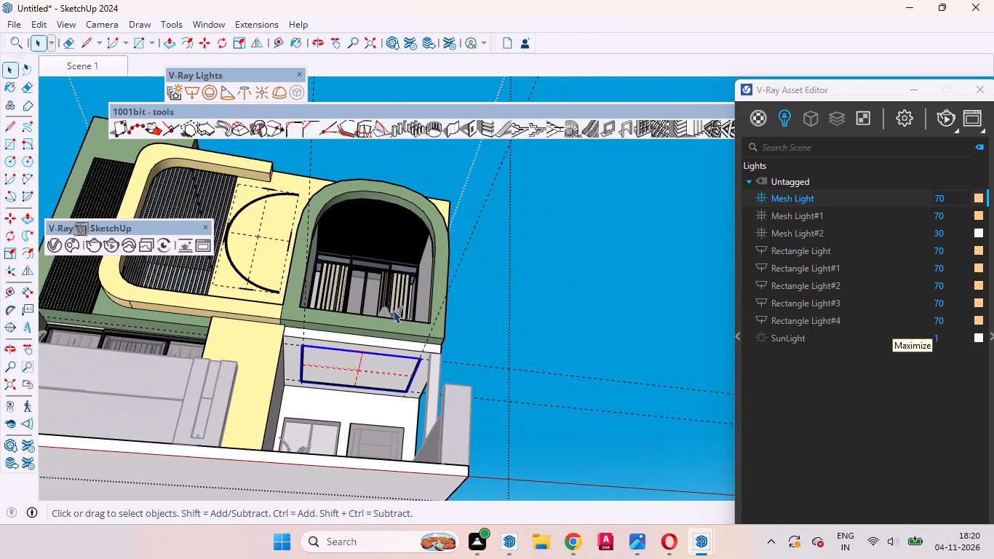
Set Mesh Light#2's intensity to 70 and copy Mesh Light#1's warm orange colour onto it.
drag(803, 92, 643, 116)
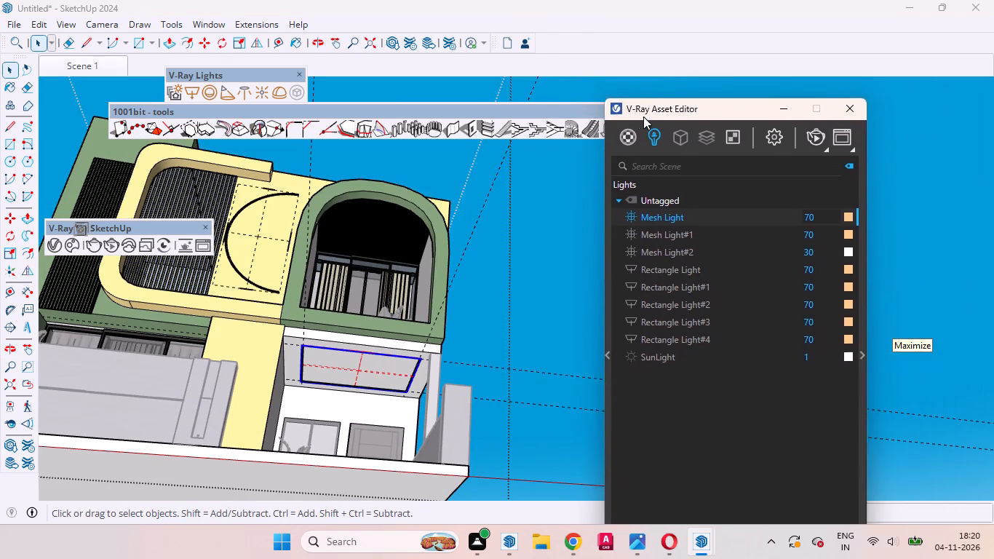
drag(643, 116, 558, 119)
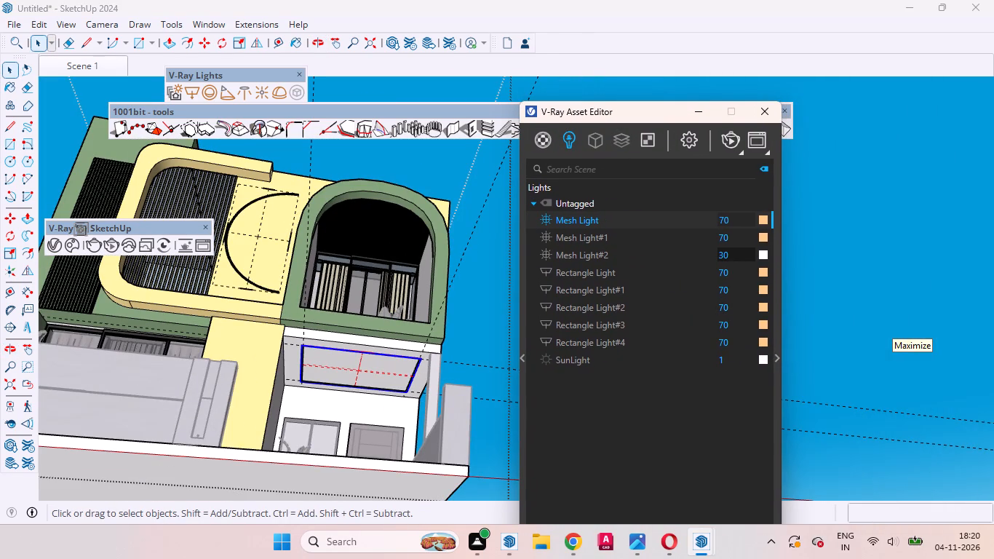
click(724, 253)
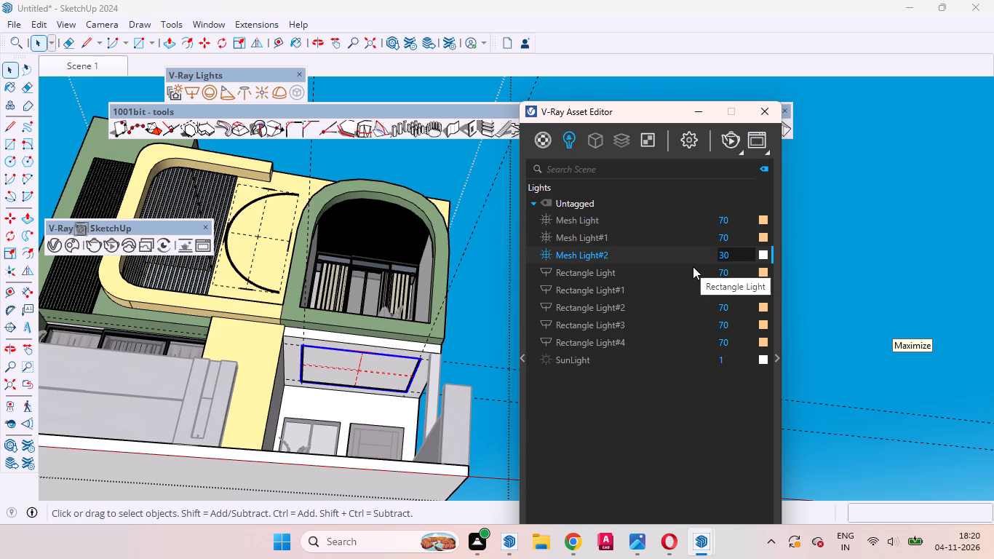
key(BackSpace)
key(7)
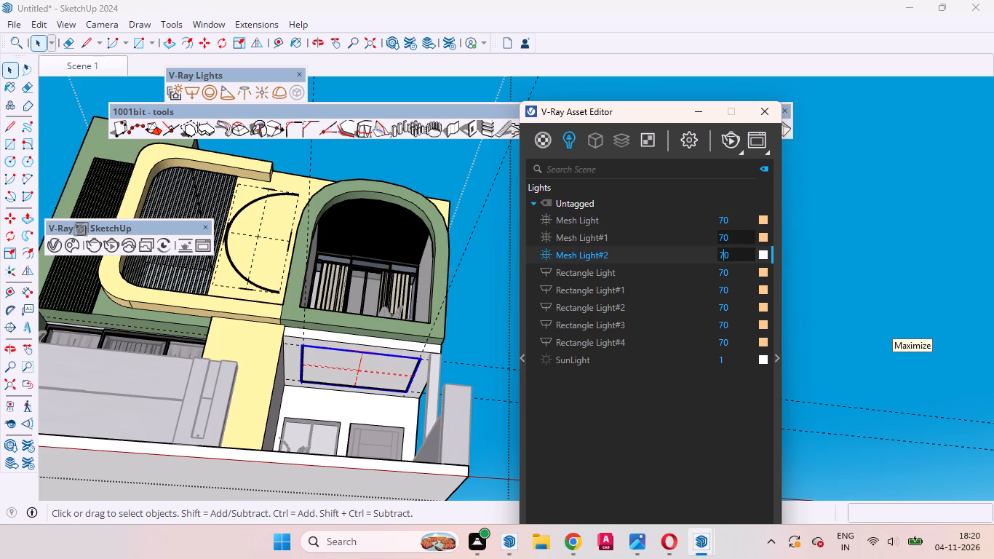
drag(760, 236, 762, 253)
drag(669, 116, 669, 116)
drag(669, 116, 846, 114)
click(542, 321)
Examine the porch ceiling's border light strip up close and in relation to the whole house front.
scroll(386, 363, up, 6)
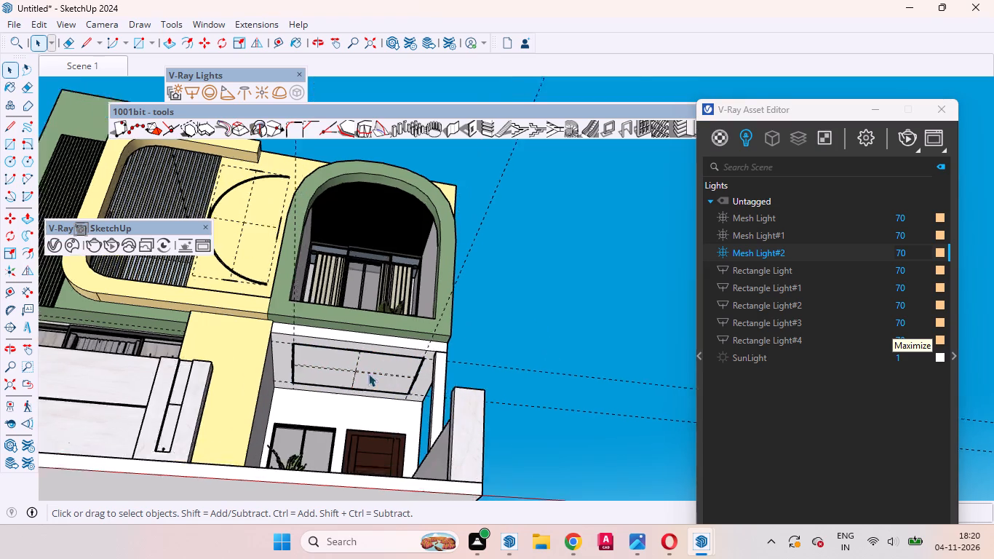
scroll(368, 373, up, 8)
middle_drag(314, 367, 330, 335)
scroll(314, 366, up, 1)
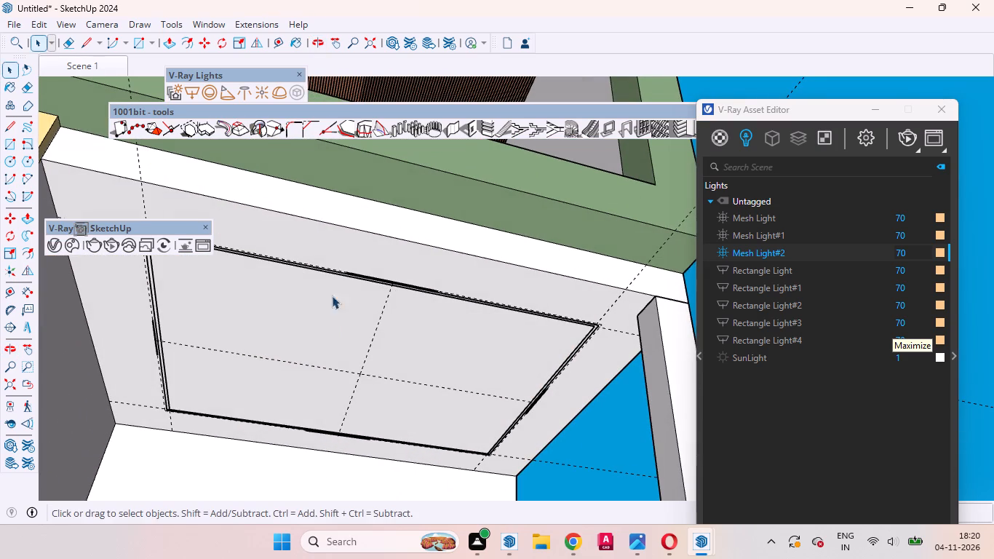
scroll(391, 258, down, 9)
middle_drag(376, 312, 343, 351)
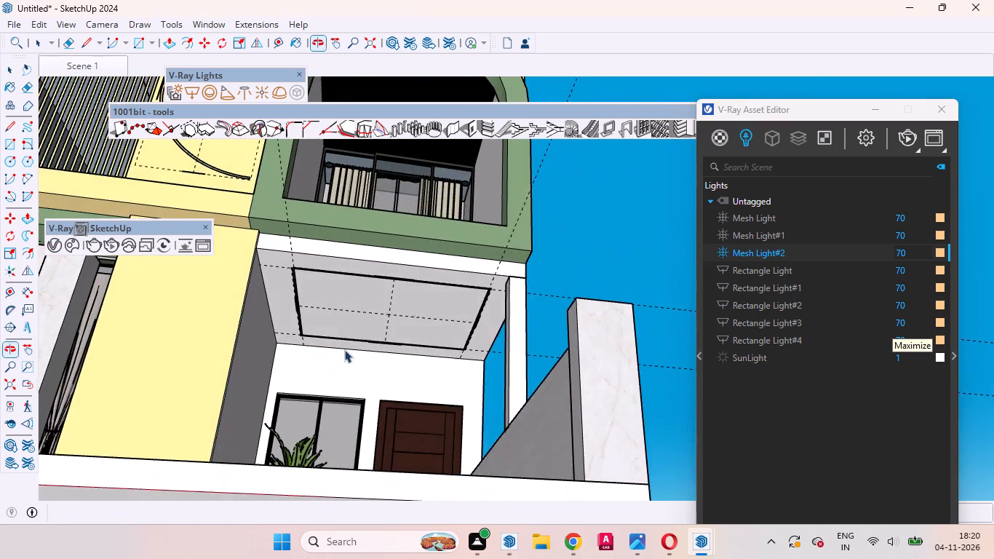
scroll(288, 285, up, 5)
scroll(274, 329, down, 17)
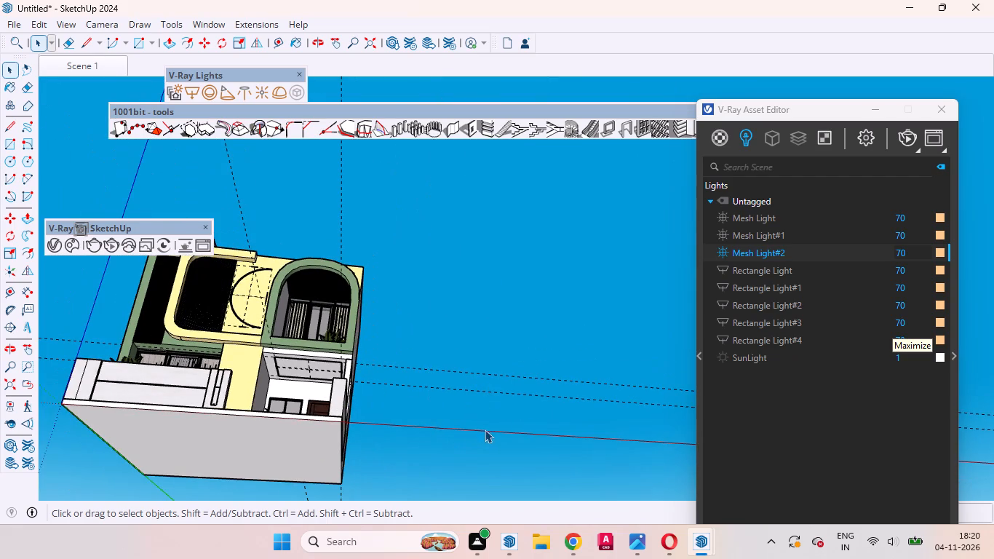
Open the house group and delete the long construction guides that extend beyond the house.
drag(485, 429, 433, 322)
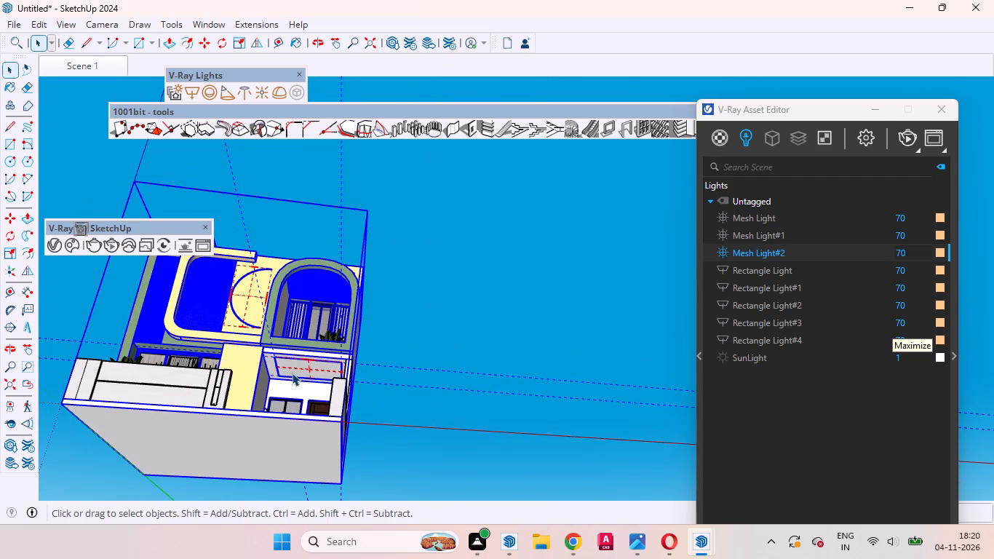
double_click(242, 366)
drag(579, 437, 492, 286)
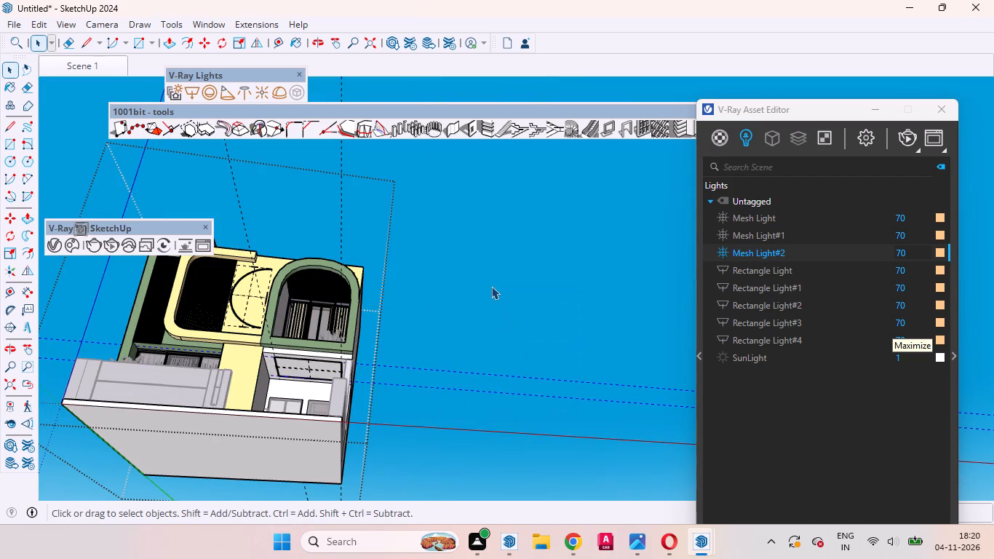
key(Delete)
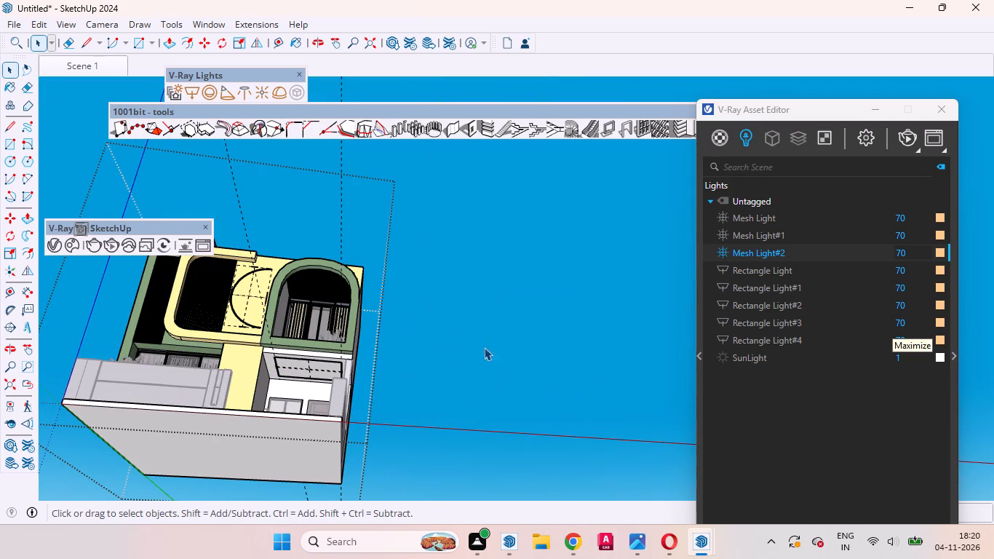
drag(395, 188, 163, 116)
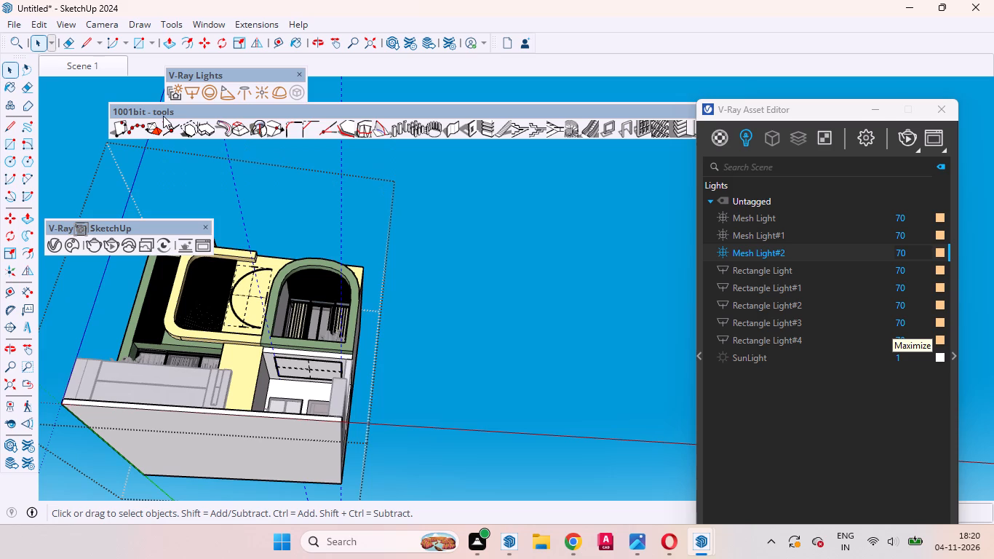
key(Delete)
click(443, 308)
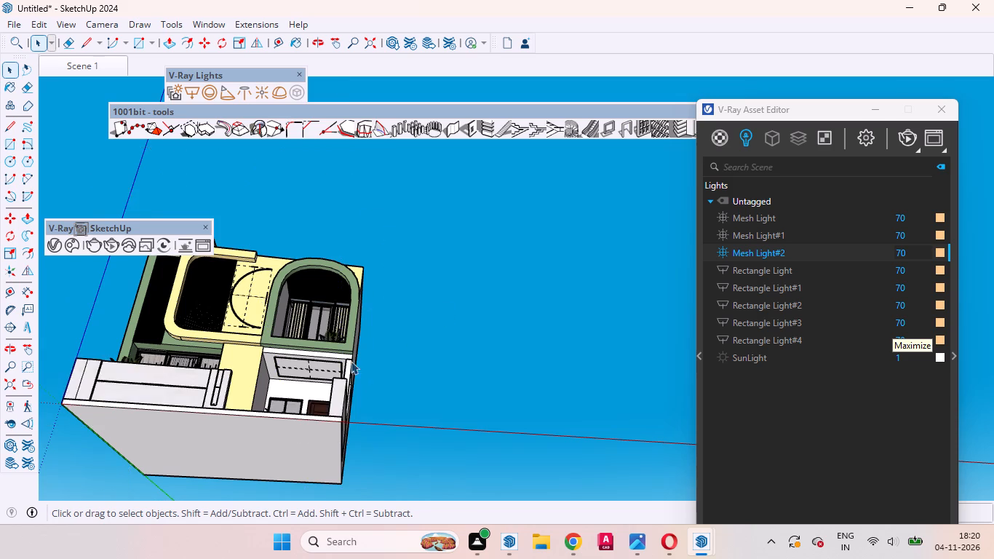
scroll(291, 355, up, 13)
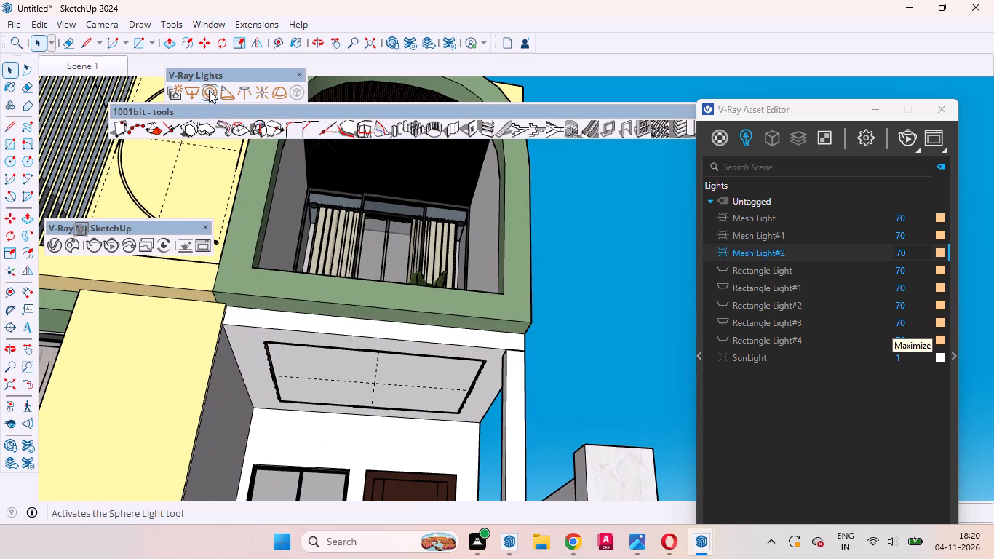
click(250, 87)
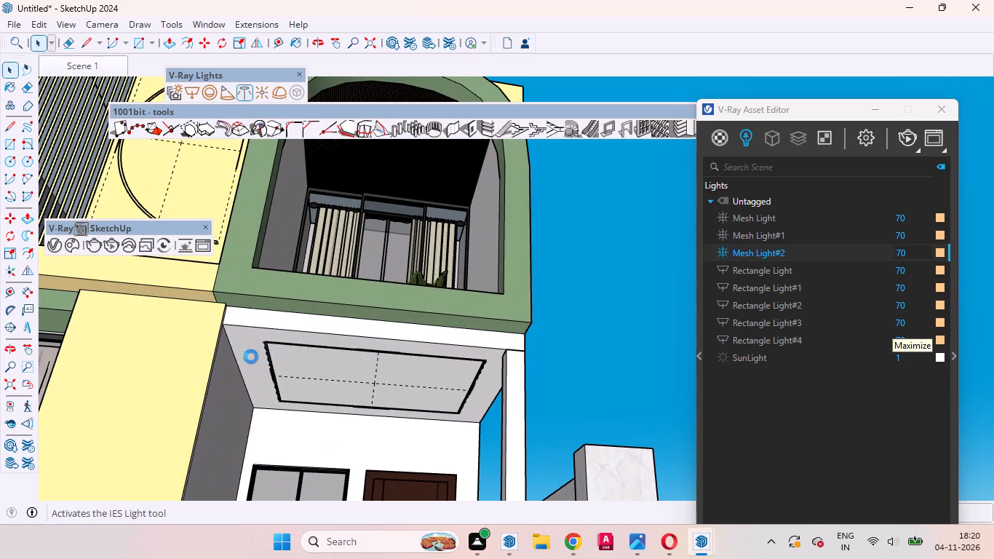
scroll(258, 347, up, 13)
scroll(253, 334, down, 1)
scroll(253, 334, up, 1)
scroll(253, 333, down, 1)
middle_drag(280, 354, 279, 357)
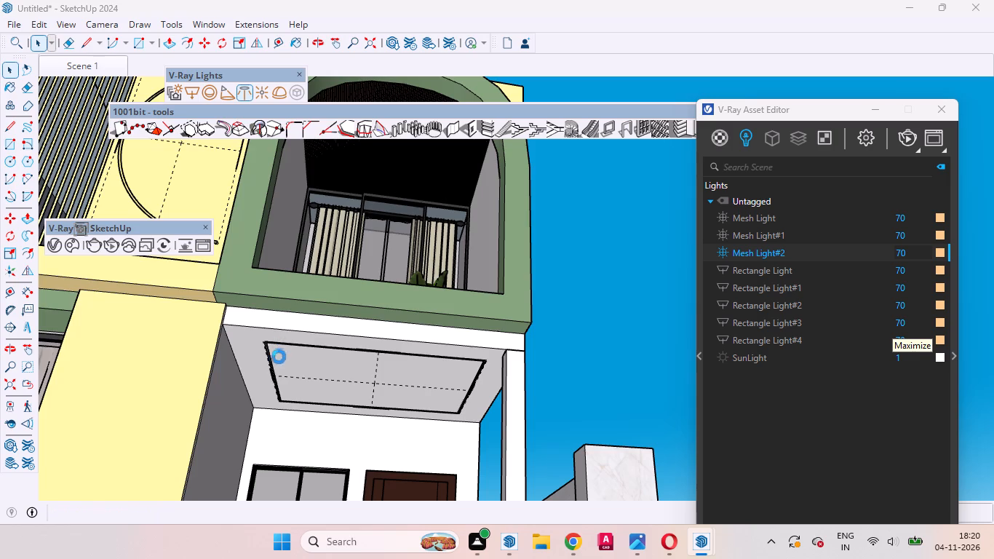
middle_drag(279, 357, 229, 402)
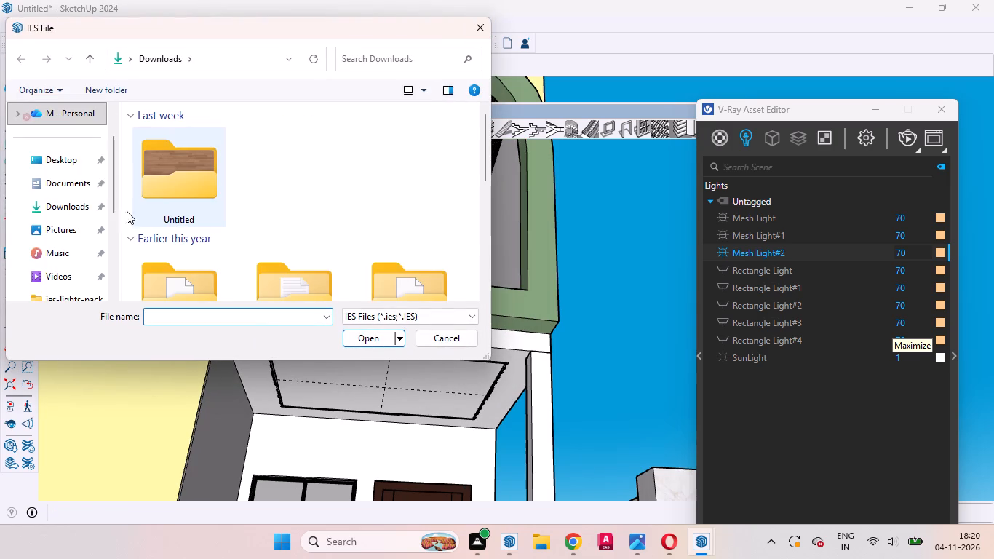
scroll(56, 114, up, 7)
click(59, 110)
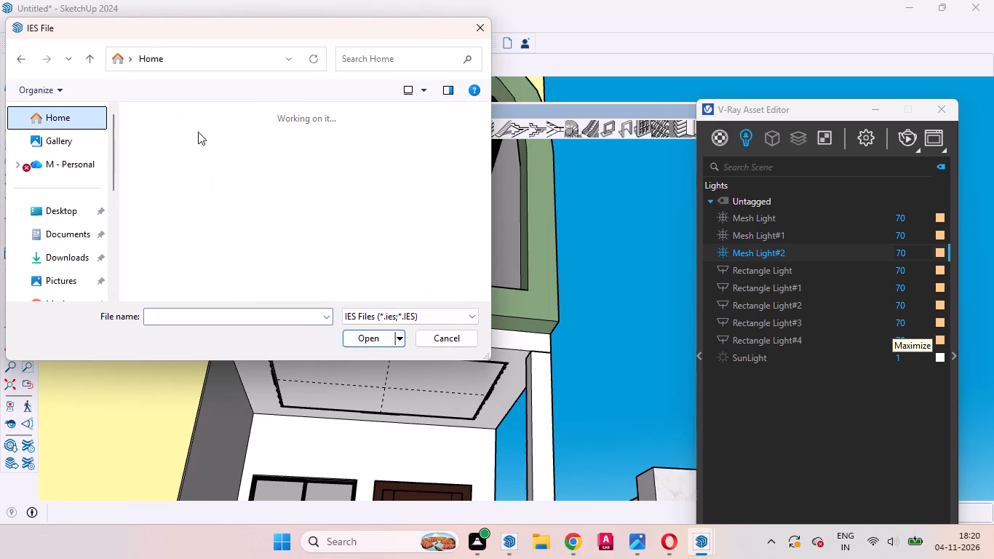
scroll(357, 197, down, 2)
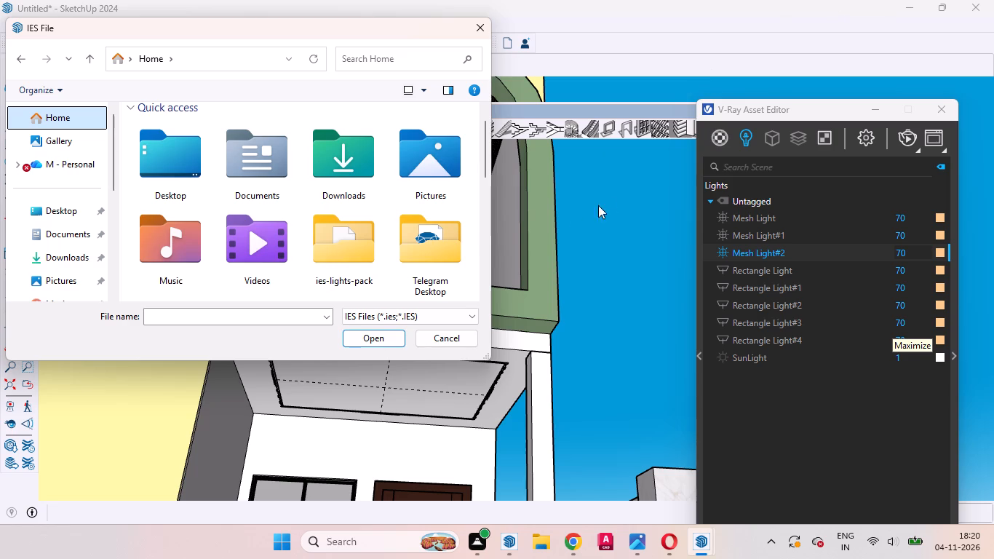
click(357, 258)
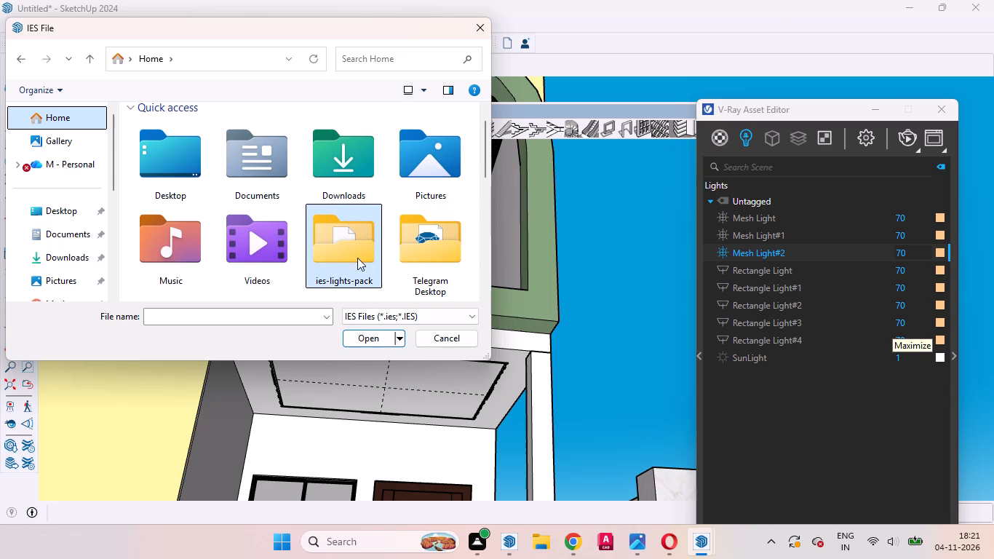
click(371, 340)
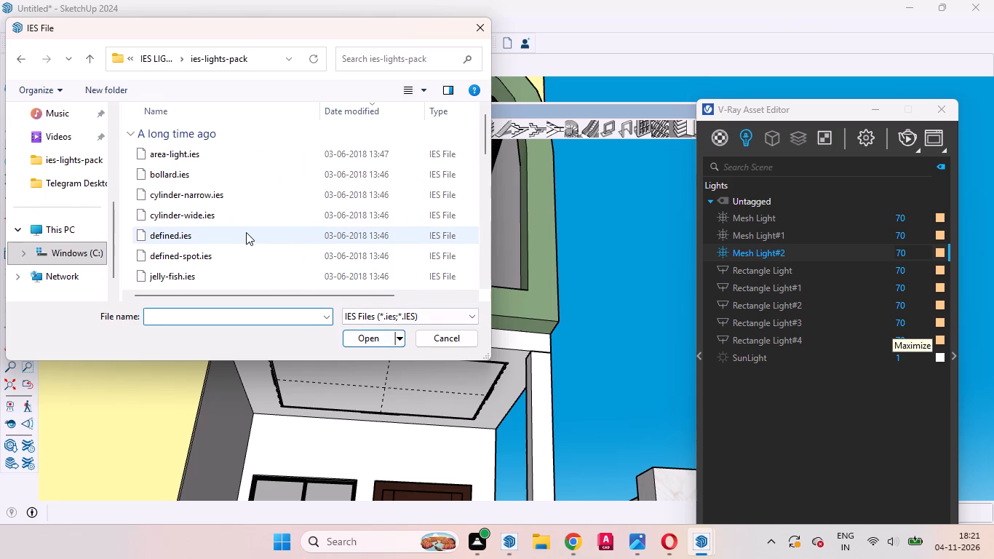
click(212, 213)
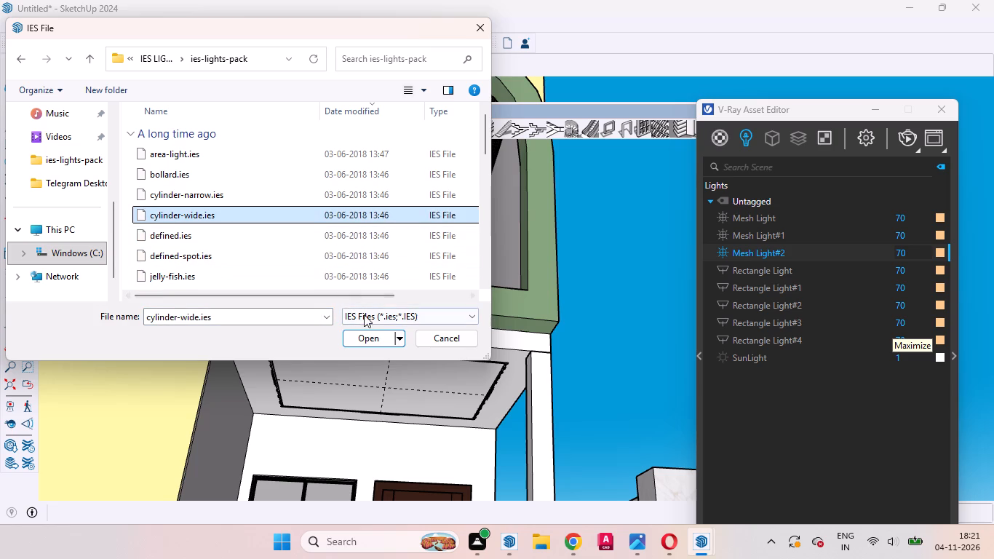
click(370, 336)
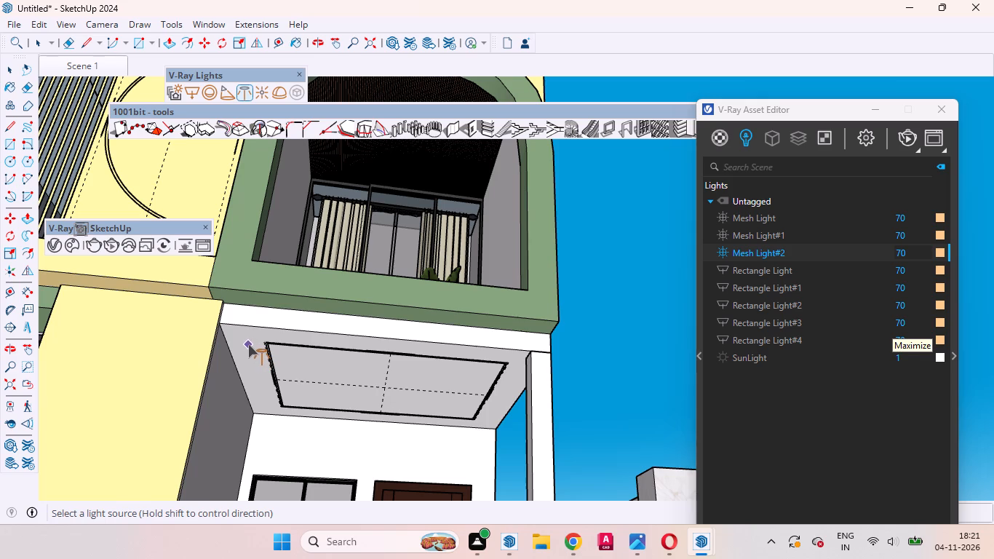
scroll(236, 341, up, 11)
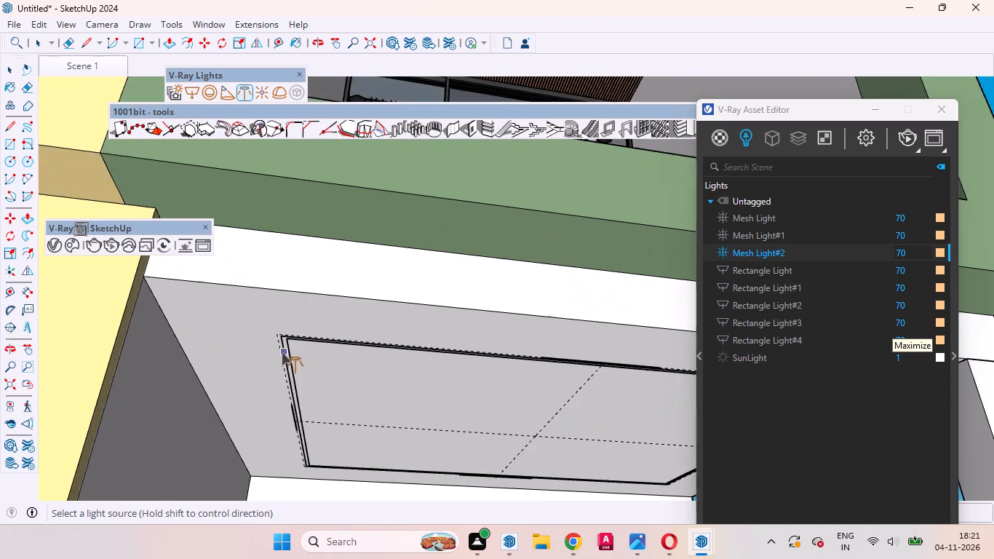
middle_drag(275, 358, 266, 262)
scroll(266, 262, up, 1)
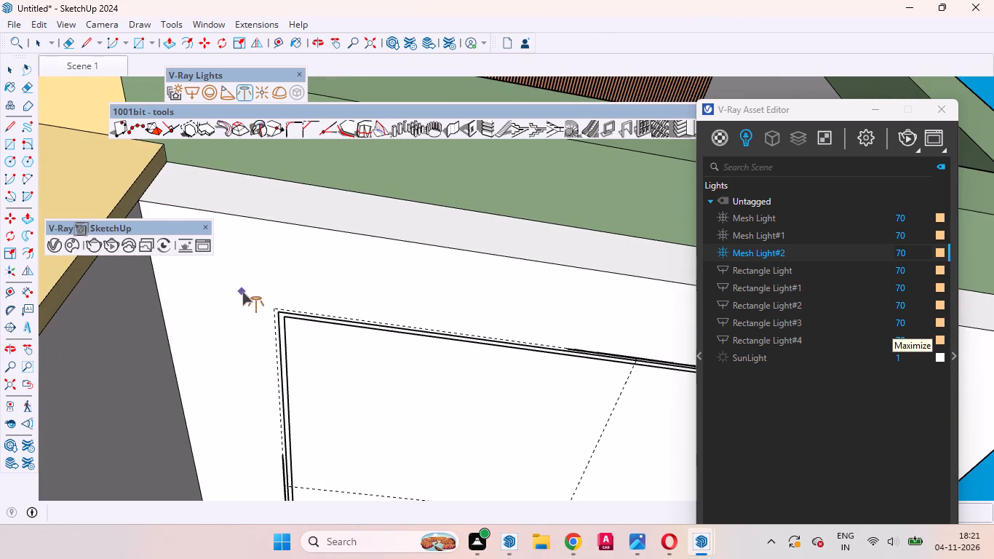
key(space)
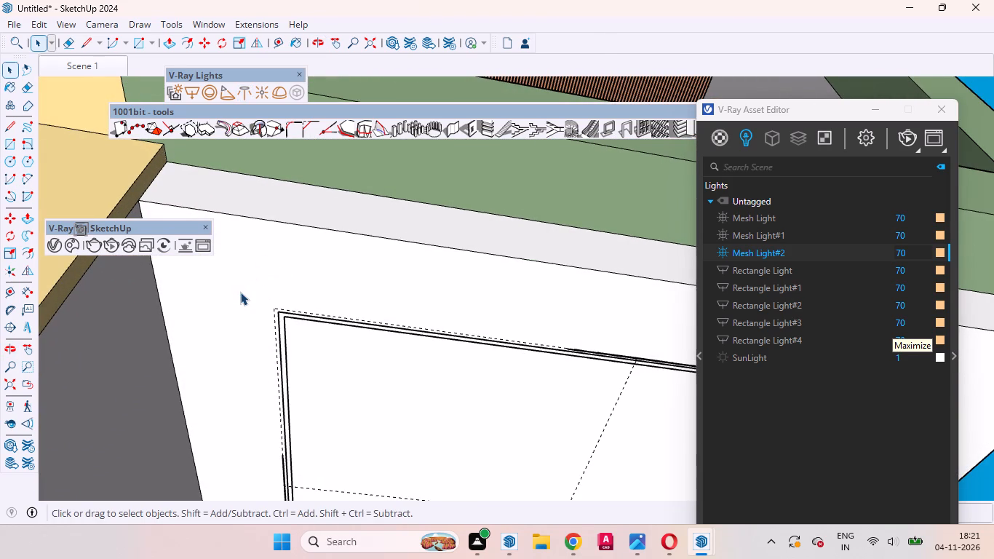
Place two construction guides on the porch ceiling, 7.6 inches in from its side edge by the yellow wall and from its front edge.
key(t)
scroll(258, 325, down, 4)
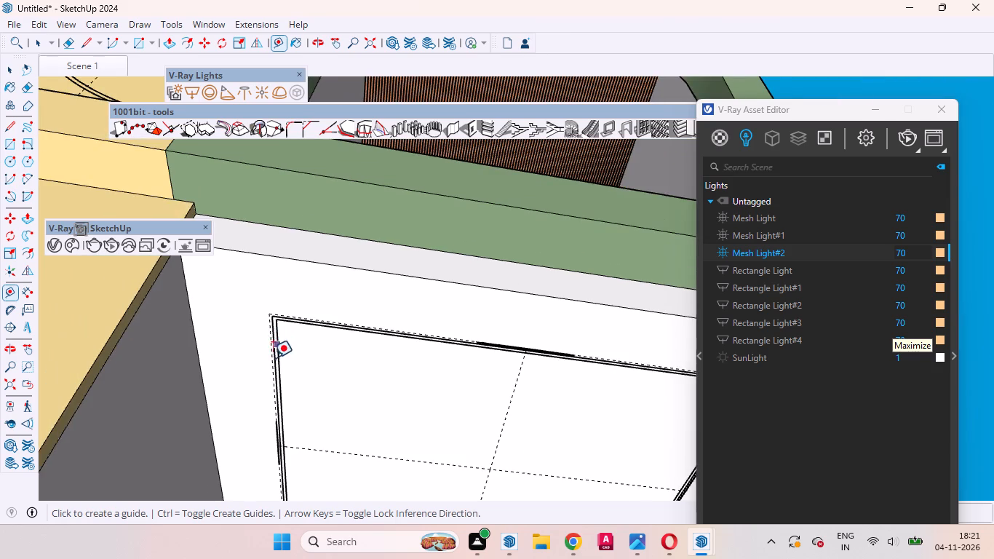
middle_drag(273, 362, 224, 358)
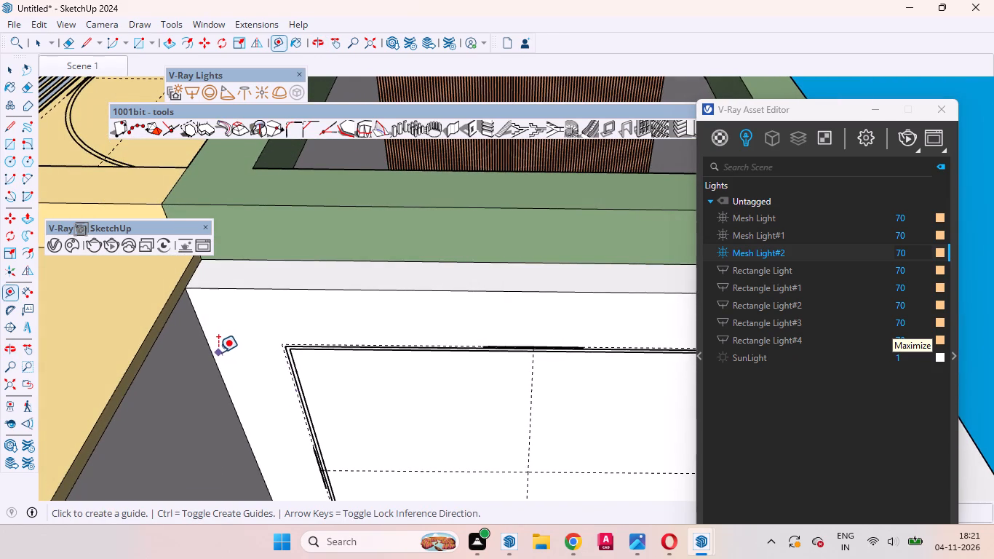
click(215, 352)
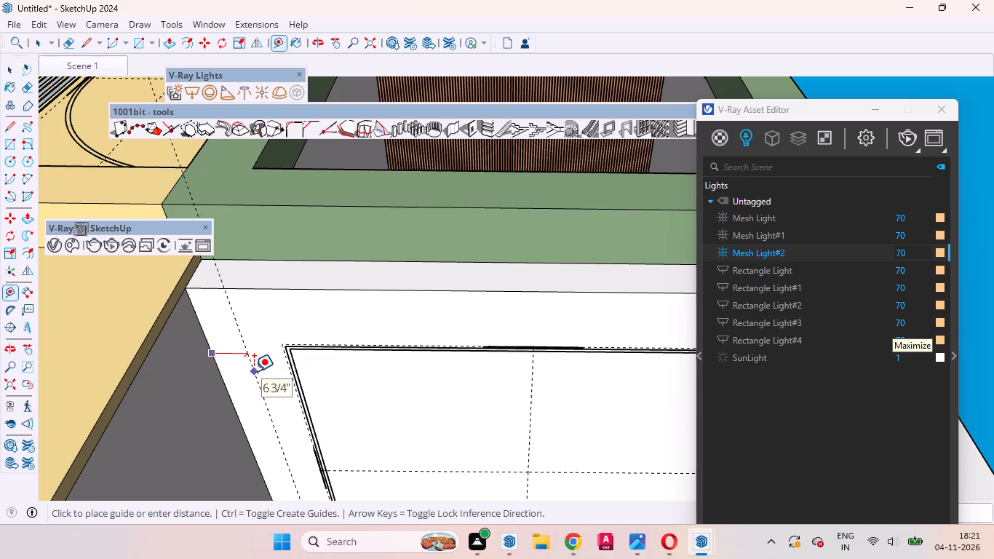
key(7)
text(.6)
key(Return)
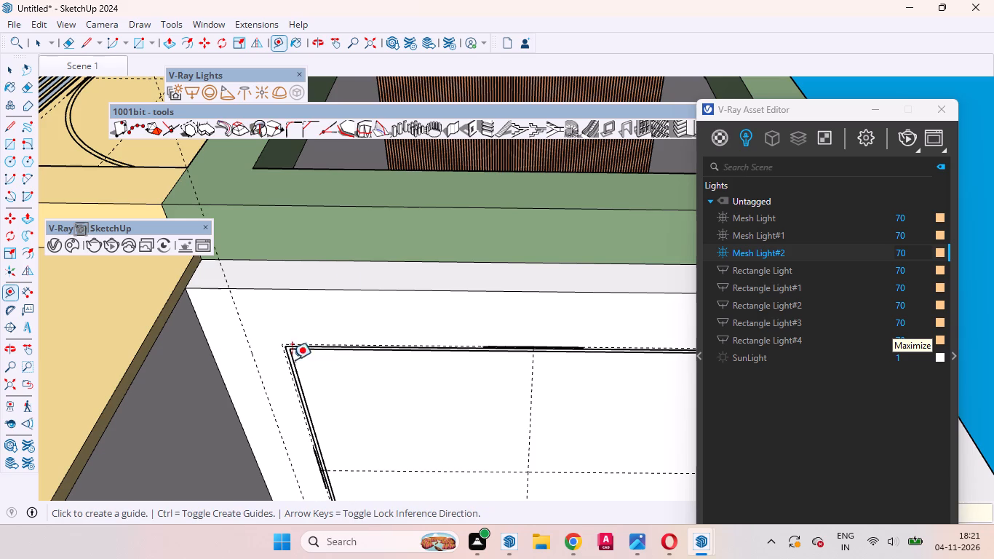
click(354, 290)
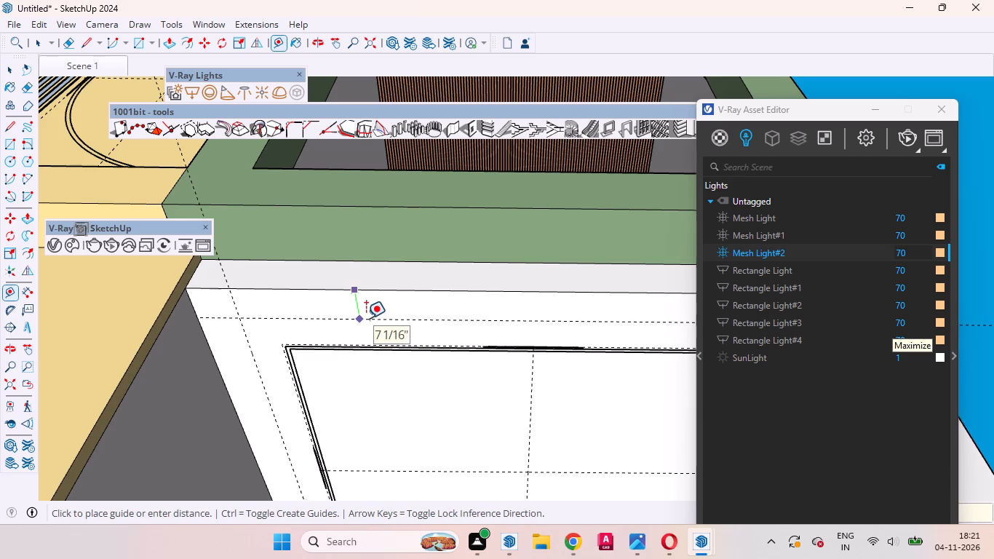
key(7)
text(.6)
key(Return)
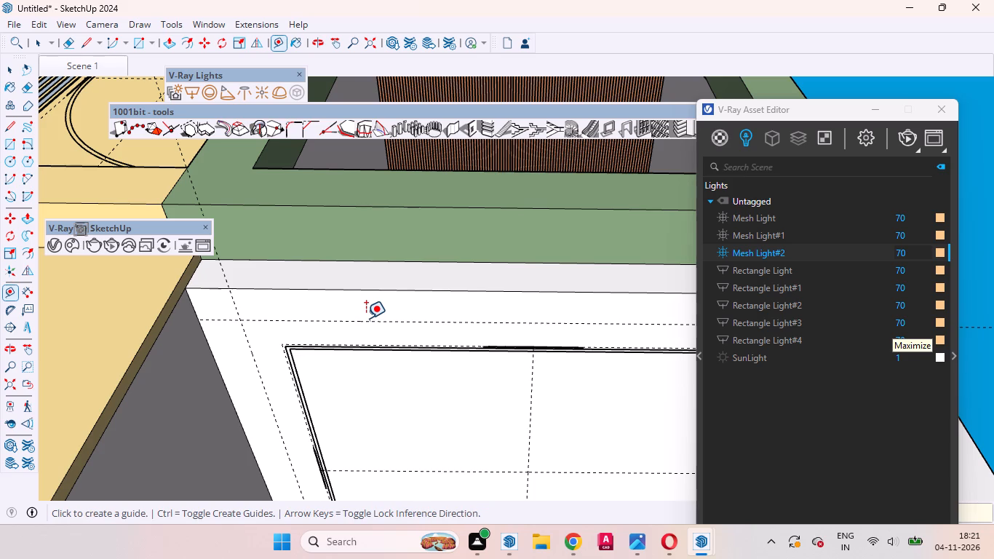
Place a construction guide on the porch ceiling, 7.6 inches in from its open side edge by the white pillar.
scroll(357, 335, down, 9)
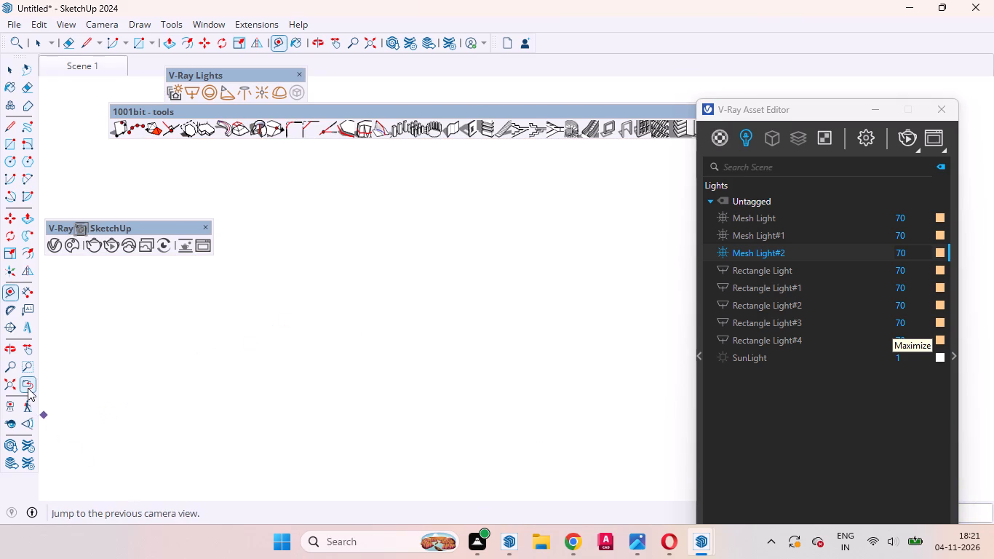
click(28, 388)
middle_drag(327, 375, 357, 458)
scroll(313, 393, down, 6)
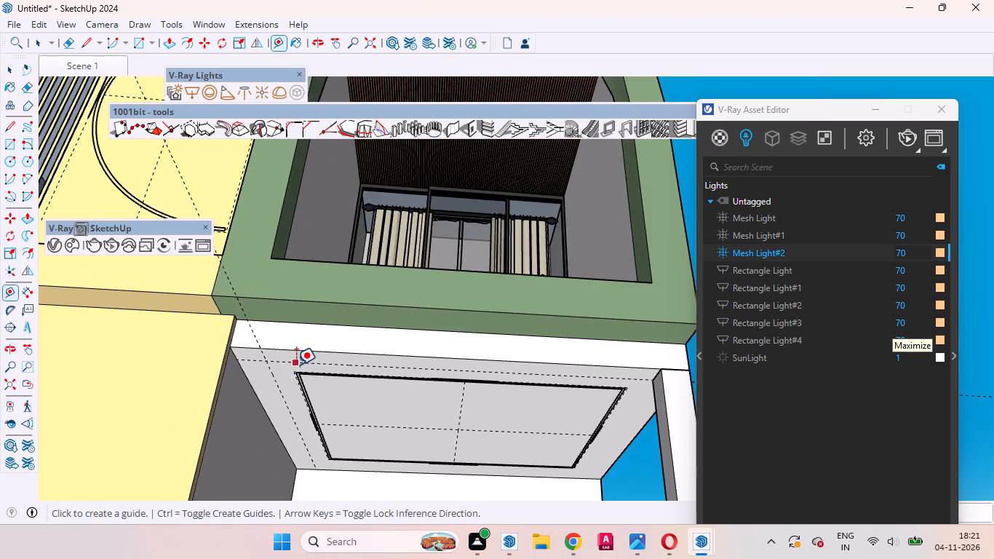
scroll(296, 365, down, 3)
middle_drag(505, 426, 579, 410)
scroll(510, 413, up, 8)
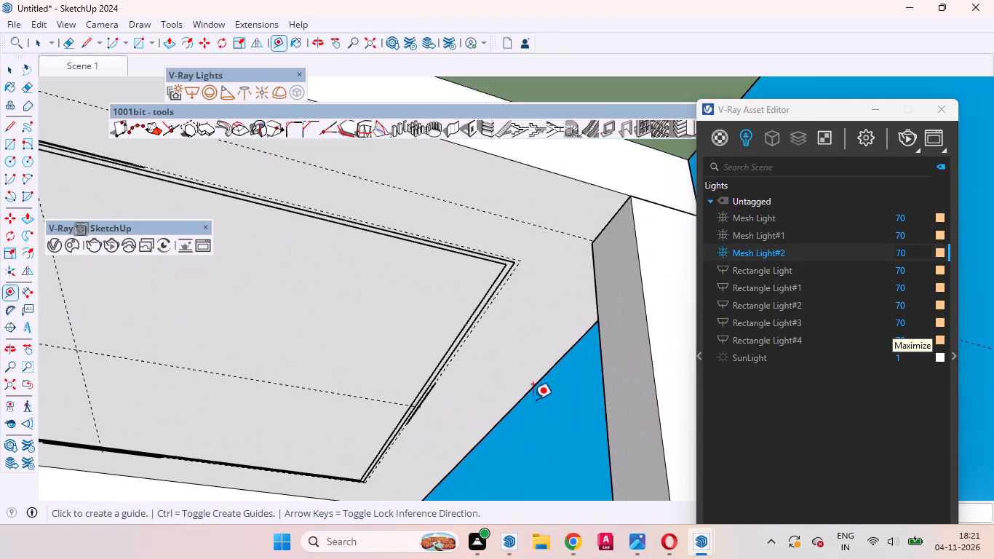
click(530, 386)
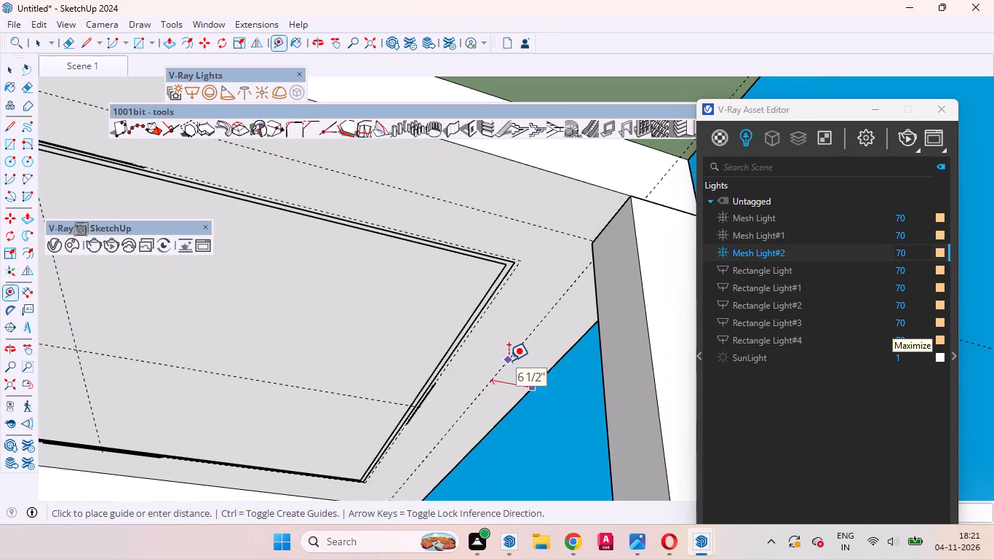
key(7)
text(.6)
key(Return)
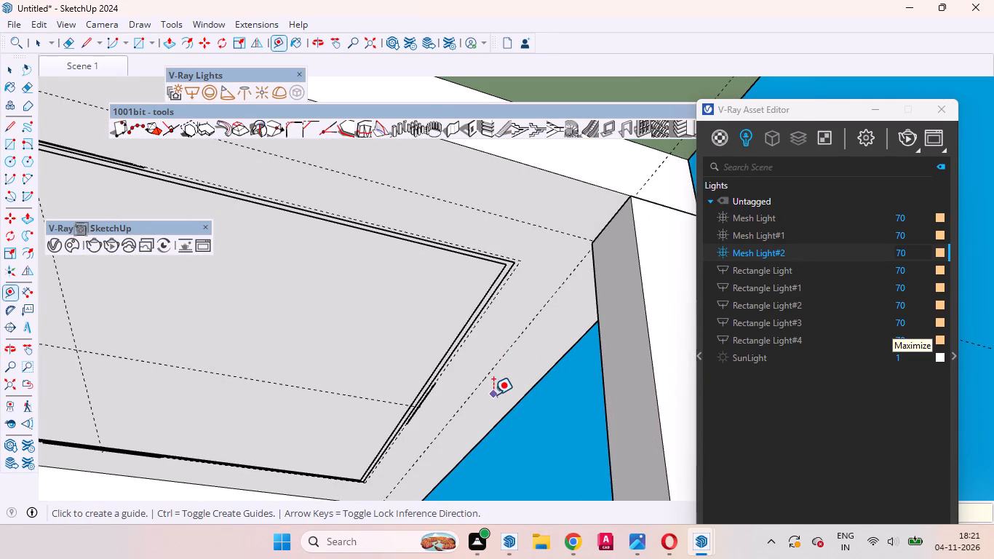
Place a construction guide on the porch ceiling, 7.6 inches in from its rear edge along the door wall.
scroll(486, 370, down, 4)
middle_drag(438, 408, 394, 397)
scroll(378, 518, up, 4)
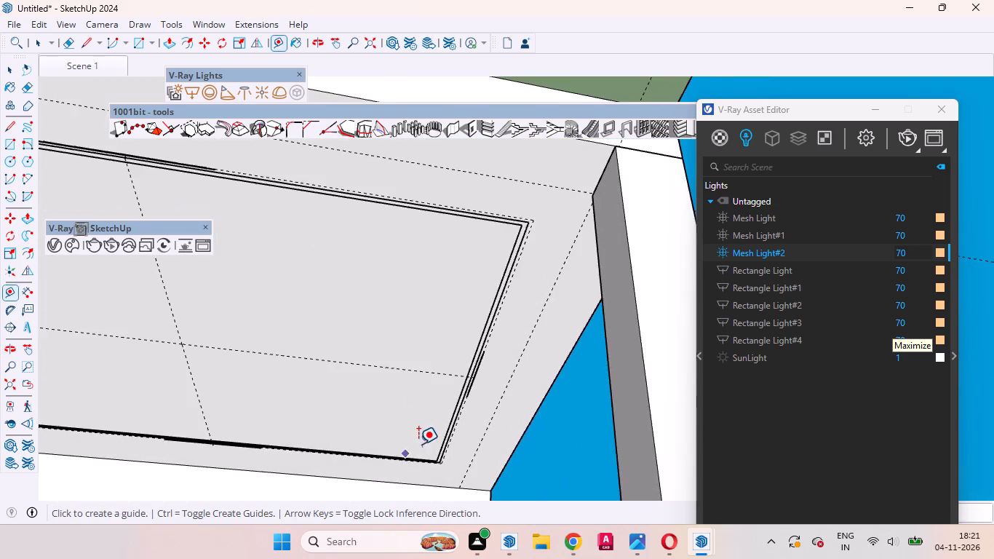
middle_drag(418, 452, 226, 512)
scroll(247, 388, down, 3)
scroll(247, 388, up, 1)
scroll(247, 388, down, 1)
scroll(513, 461, up, 5)
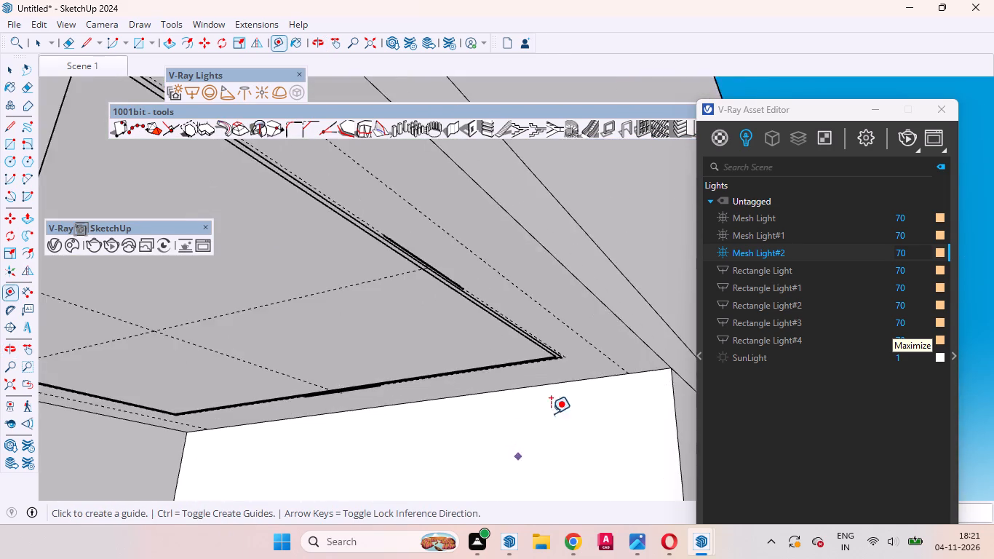
scroll(551, 413, up, 5)
middle_drag(567, 394, 419, 356)
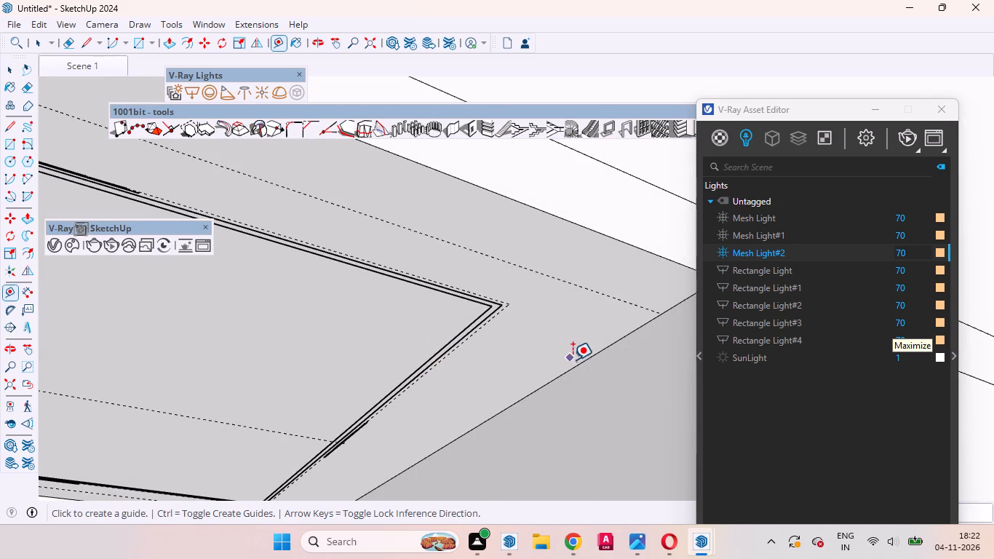
click(571, 366)
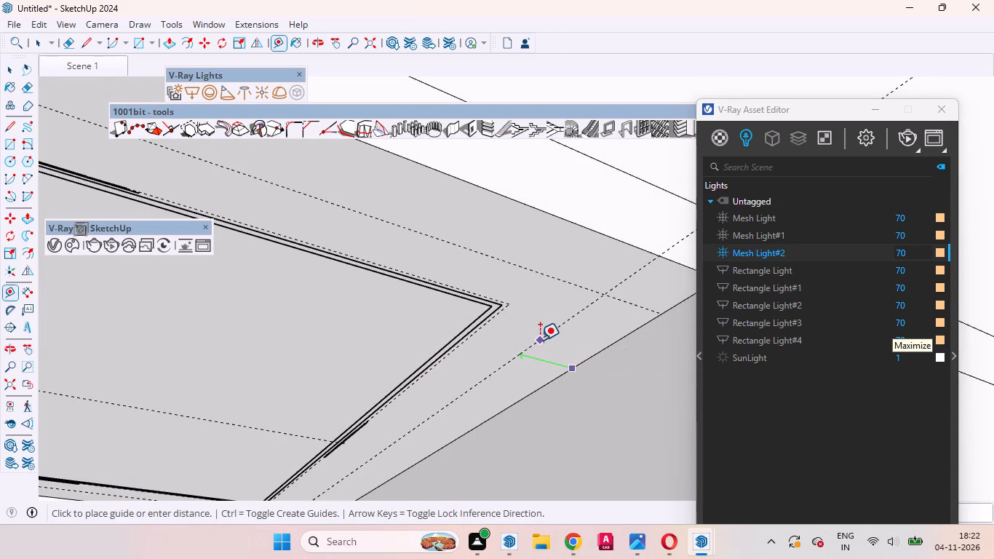
key(7)
text(.6)
key(Return)
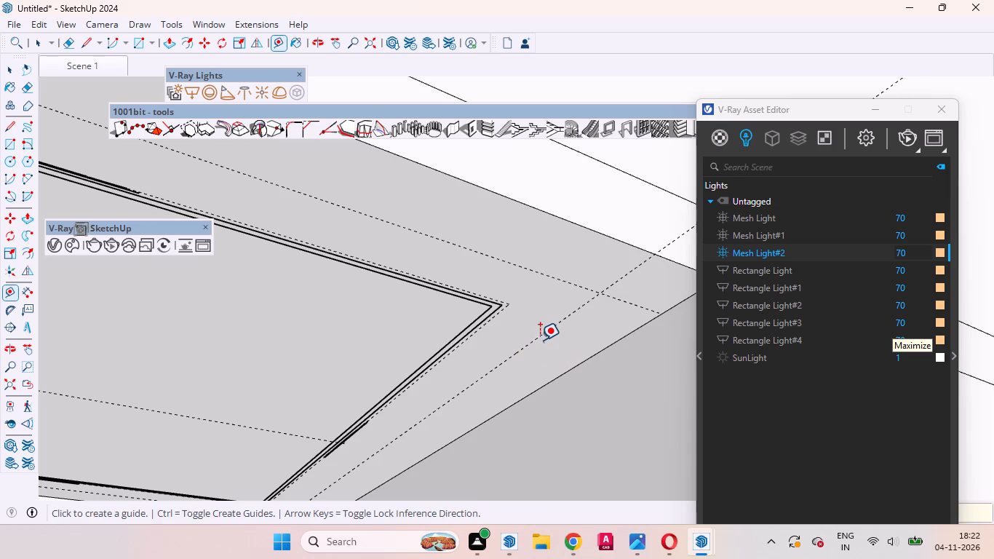
key(space)
Place a V-Ray IES light using cylinder-wide.ies where the guides cross at the porch ceiling's front corner by the yellow wall.
middle_drag(522, 322, 599, 362)
scroll(575, 354, down, 9)
scroll(570, 349, up, 1)
scroll(569, 349, down, 6)
middle_drag(482, 354, 694, 383)
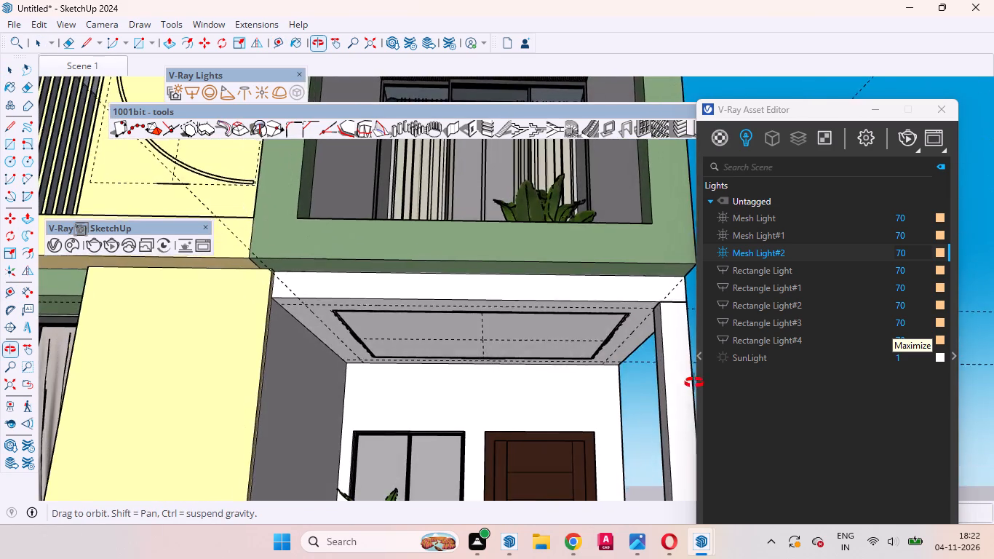
middle_drag(694, 383, 694, 381)
scroll(341, 255, up, 5)
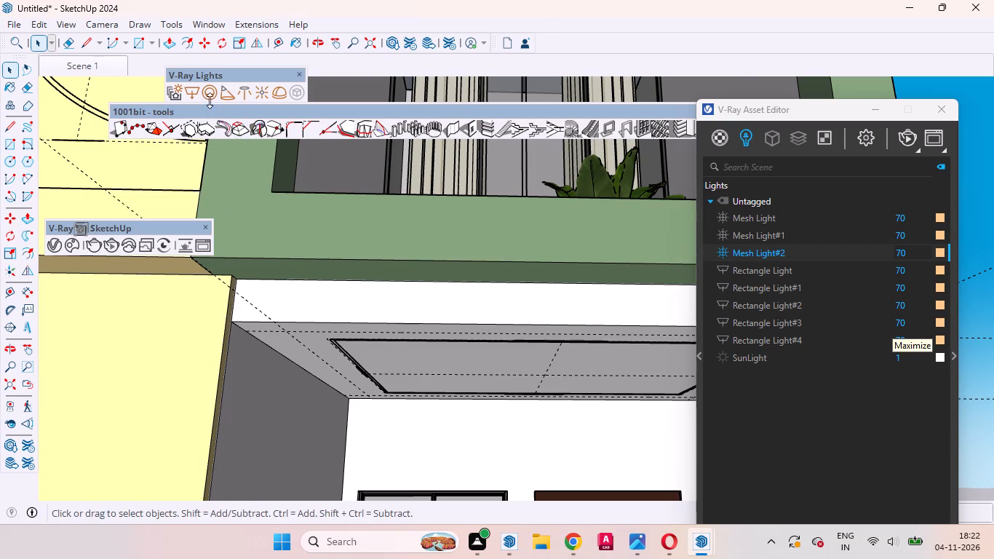
click(239, 95)
scroll(309, 360, up, 2)
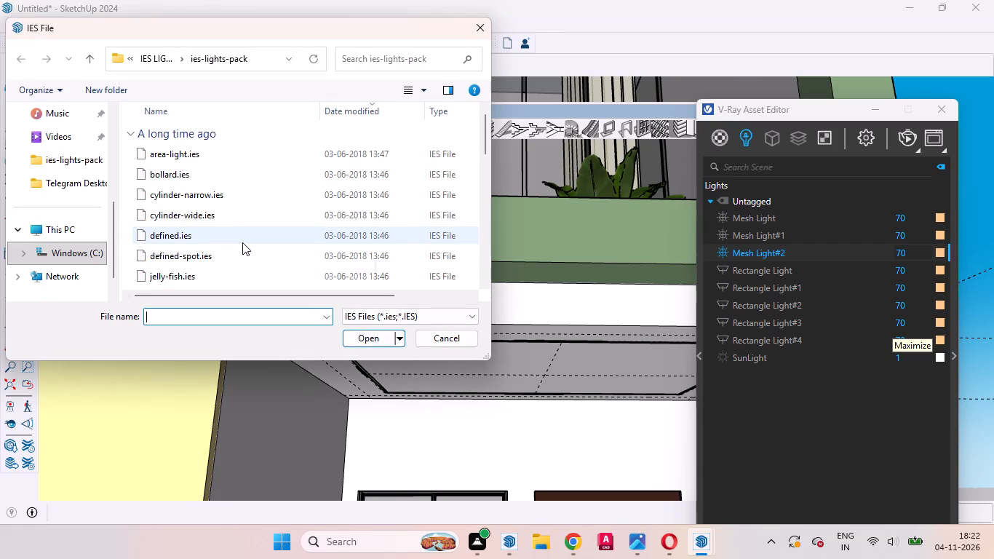
click(212, 215)
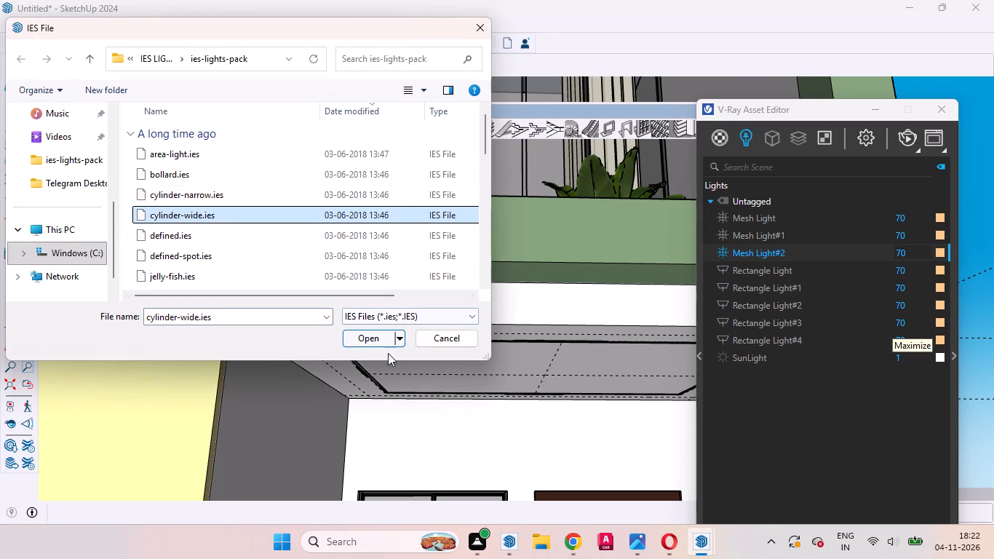
click(365, 335)
scroll(285, 336, up, 8)
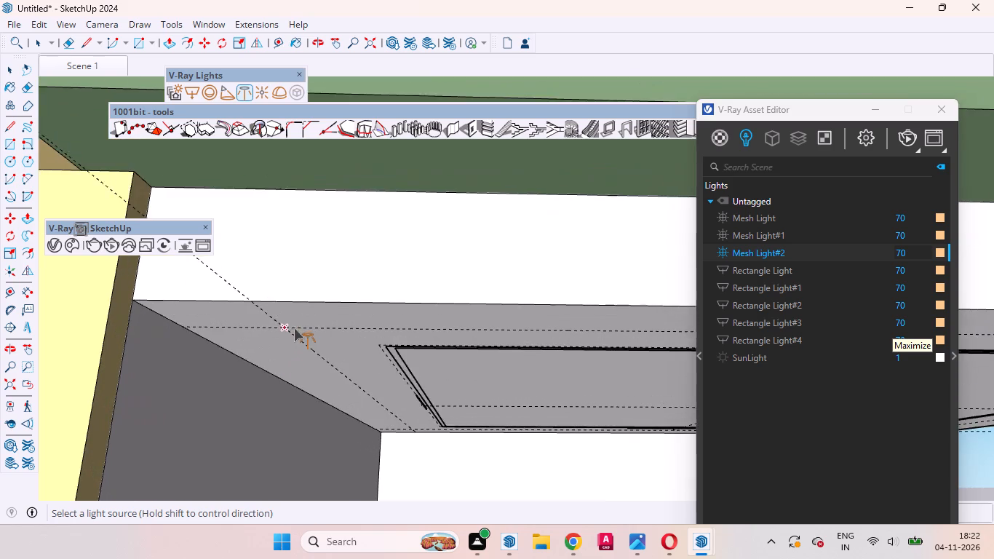
scroll(294, 328, up, 5)
middle_drag(281, 320, 288, 231)
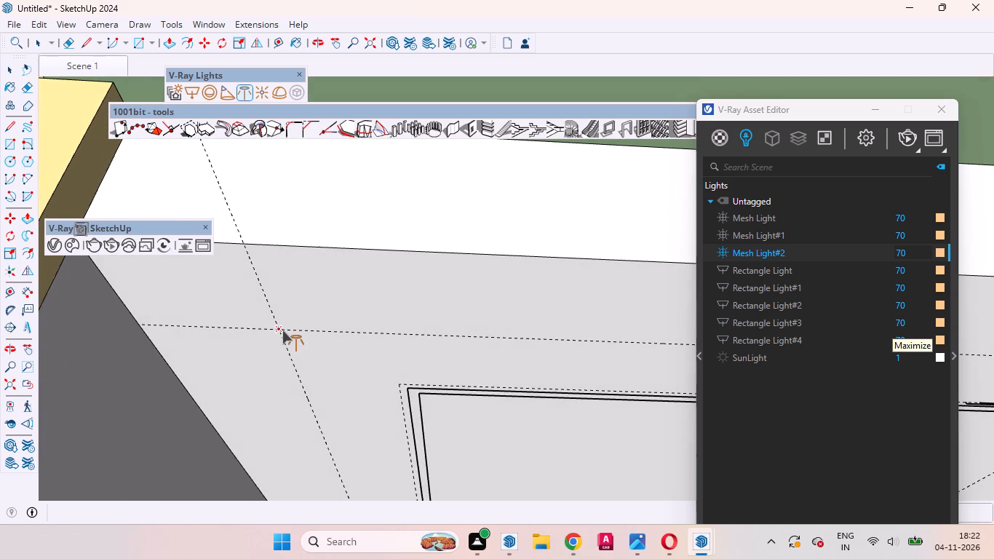
click(282, 330)
scroll(308, 323, down, 10)
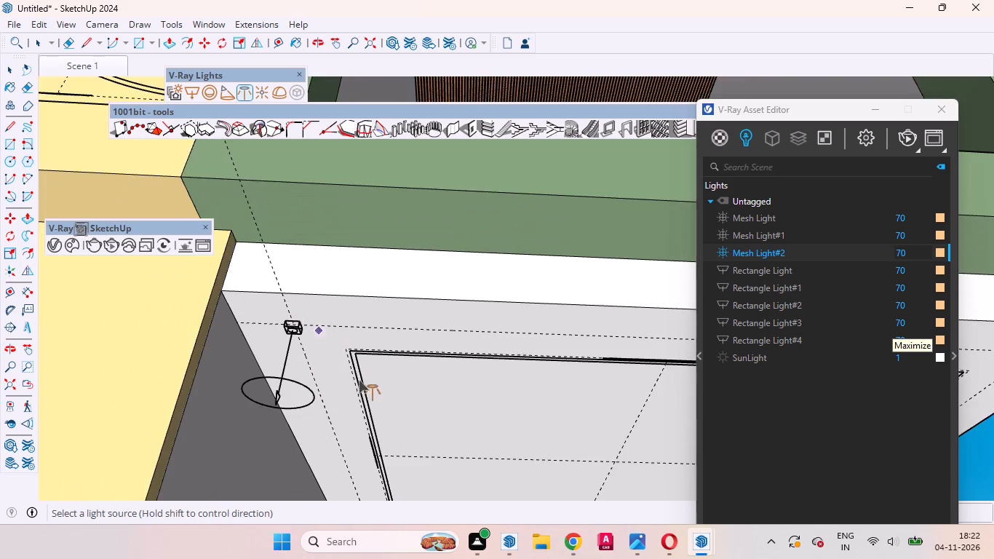
scroll(354, 389, down, 5)
middle_drag(349, 382, 346, 452)
scroll(338, 416, up, 1)
scroll(311, 327, down, 10)
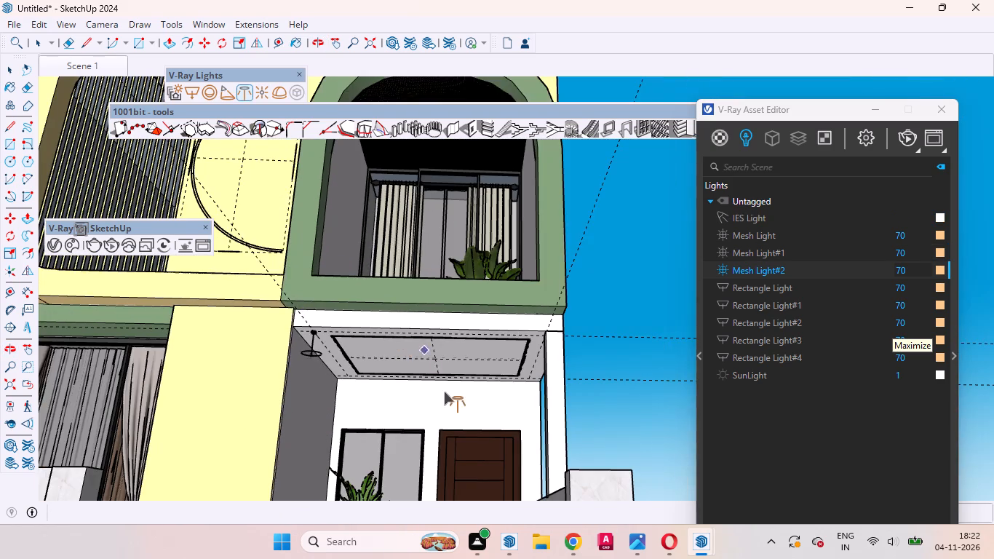
scroll(490, 371, up, 5)
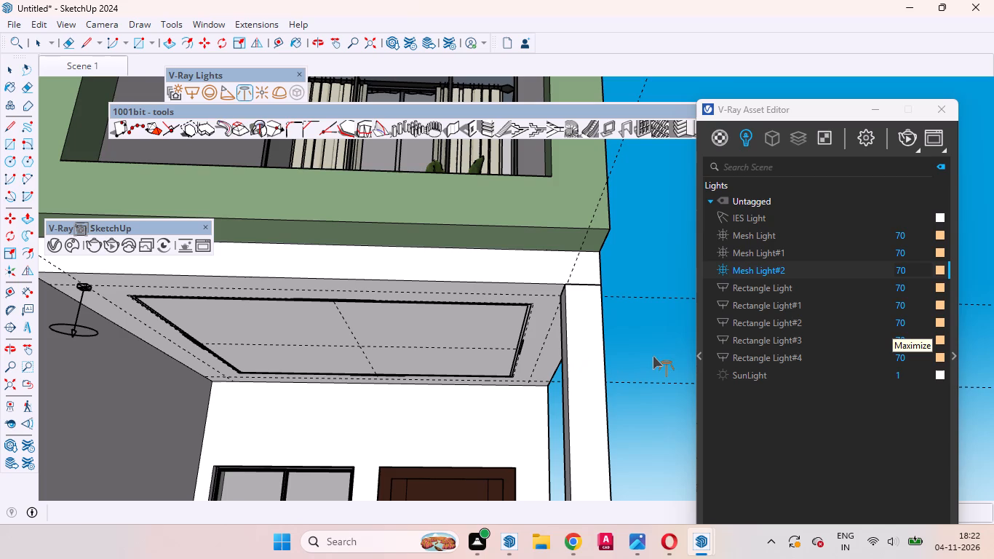
key(space)
Copy the IES light along the green axis to the guide crossing at the same side's rear corner of the porch ceiling.
scroll(422, 404, down, 4)
middle_drag(388, 381, 337, 381)
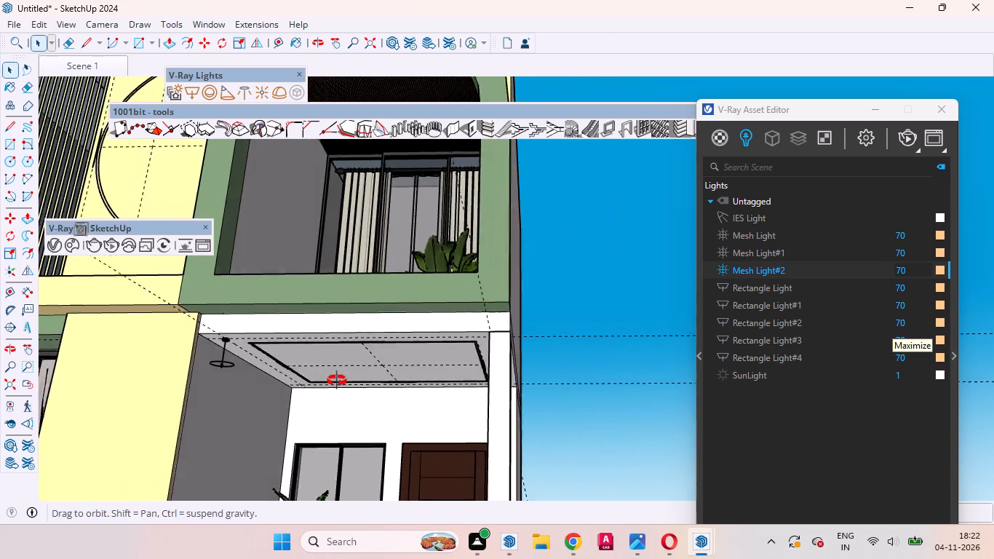
middle_drag(337, 381, 108, 376)
scroll(387, 403, up, 4)
middle_drag(390, 420, 349, 420)
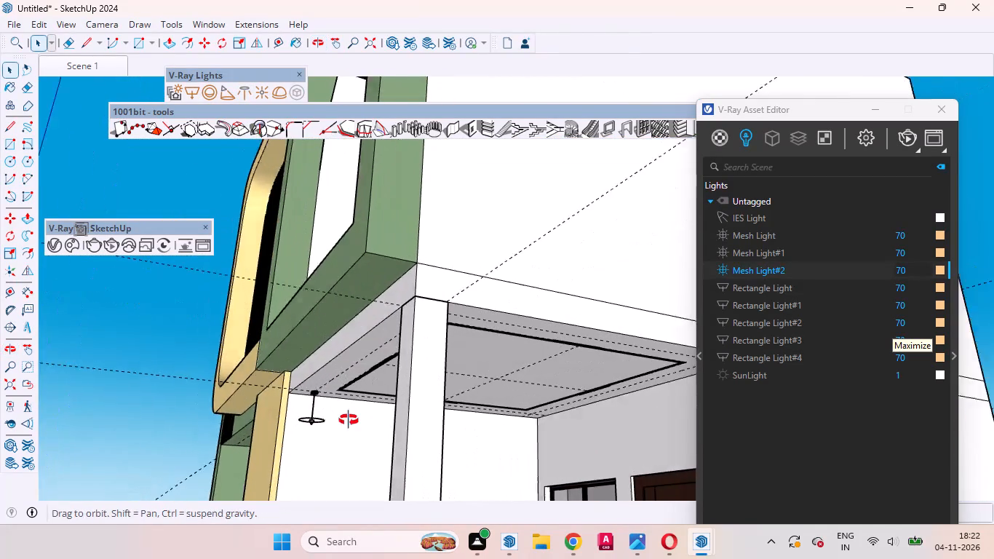
middle_drag(349, 420, 228, 397)
scroll(338, 403, up, 9)
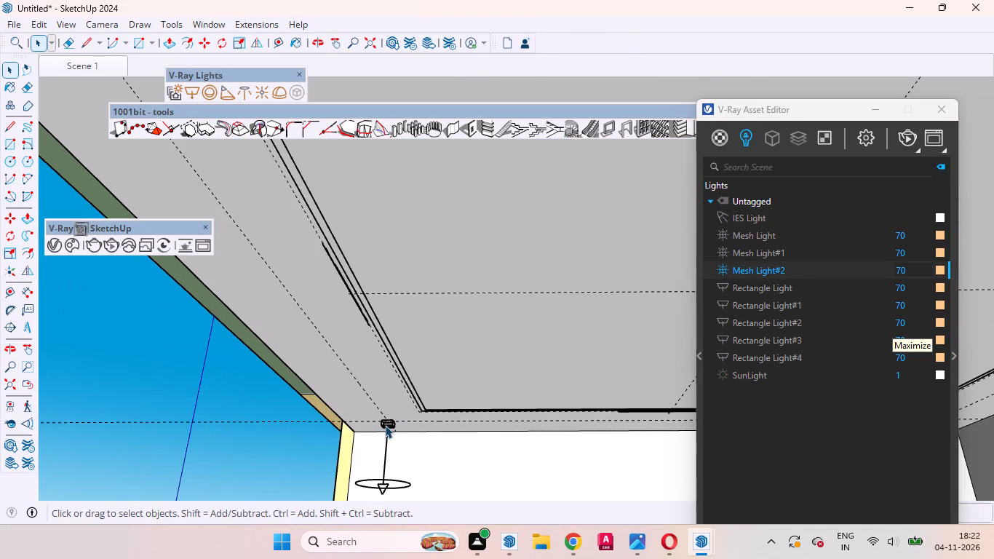
click(385, 425)
key(m)
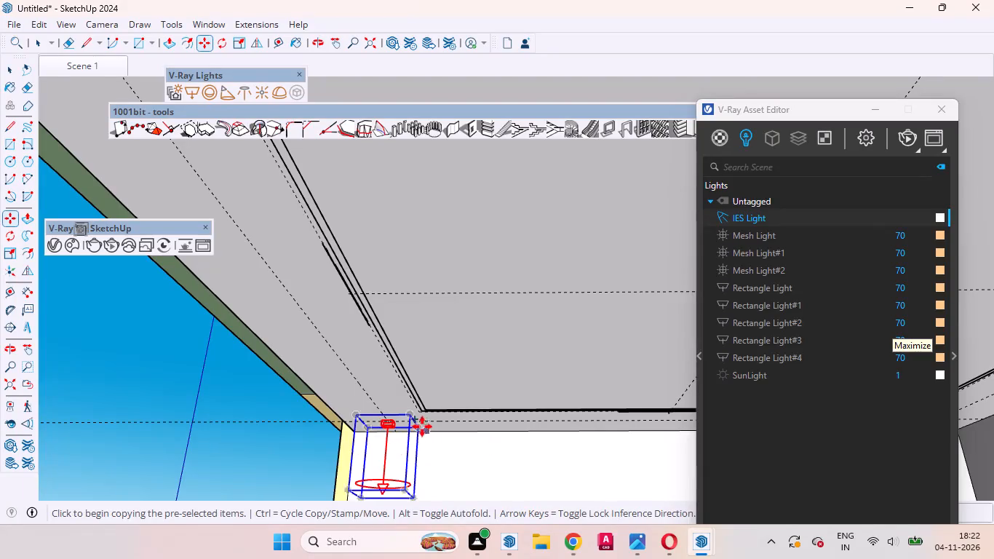
click(357, 416)
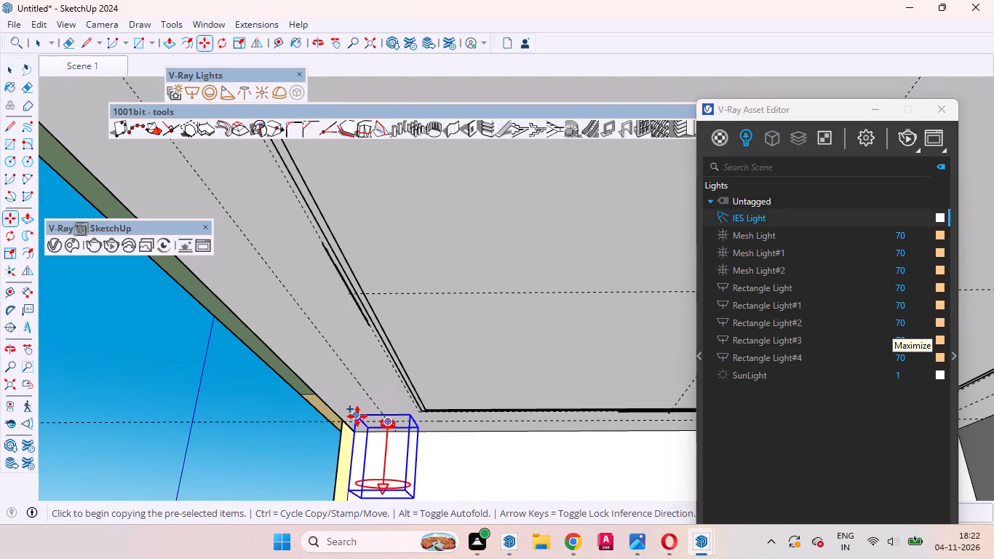
scroll(429, 433, down, 12)
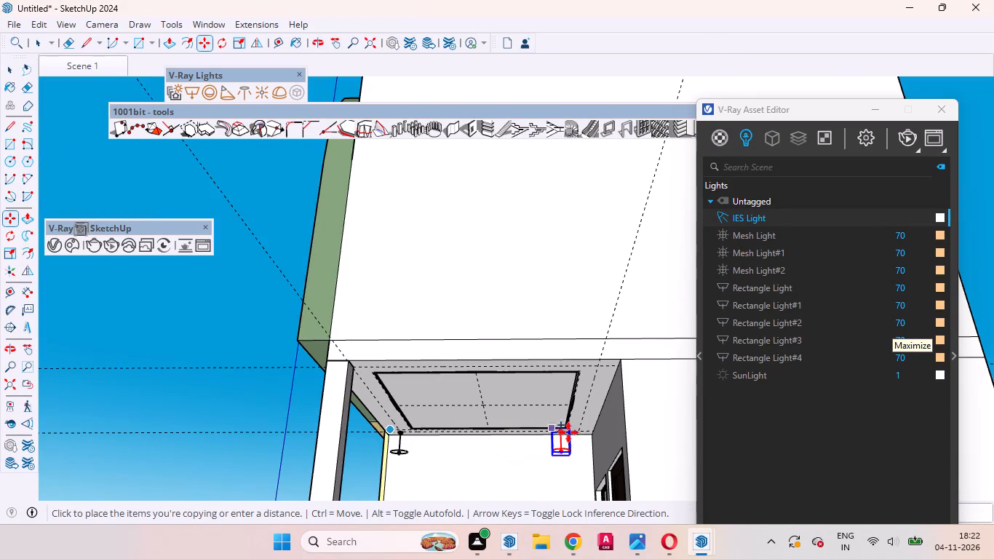
scroll(591, 437, up, 11)
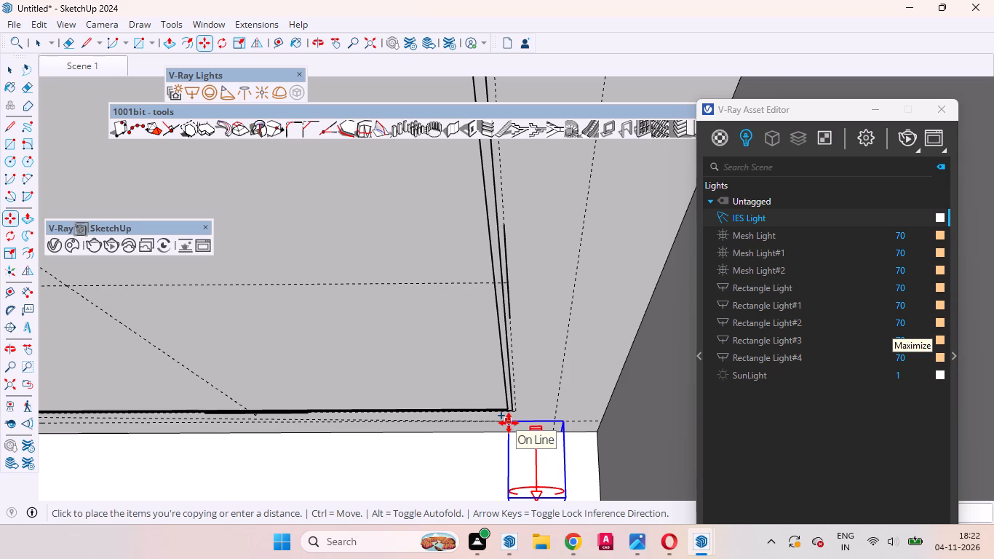
key(Left)
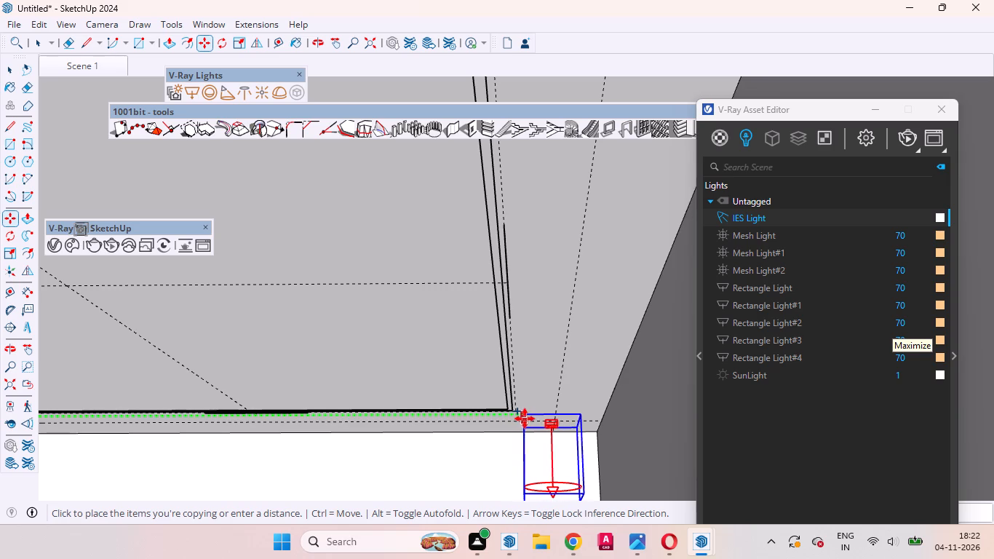
click(526, 419)
Copy the rear IES light to midway between the two corner lights, in line with the ceiling's centre guide.
scroll(496, 429, down, 4)
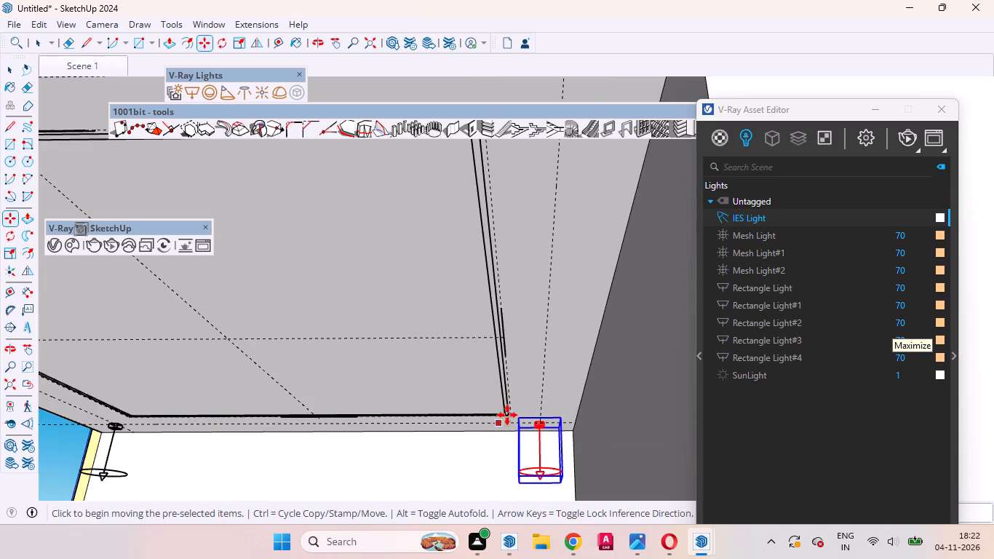
scroll(522, 409, down, 4)
middle_drag(485, 467, 526, 483)
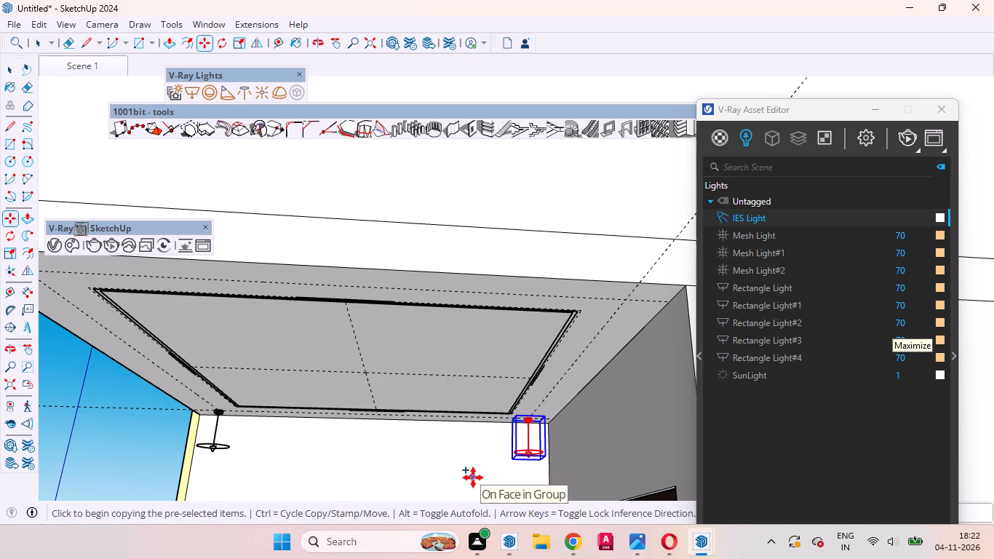
click(473, 477)
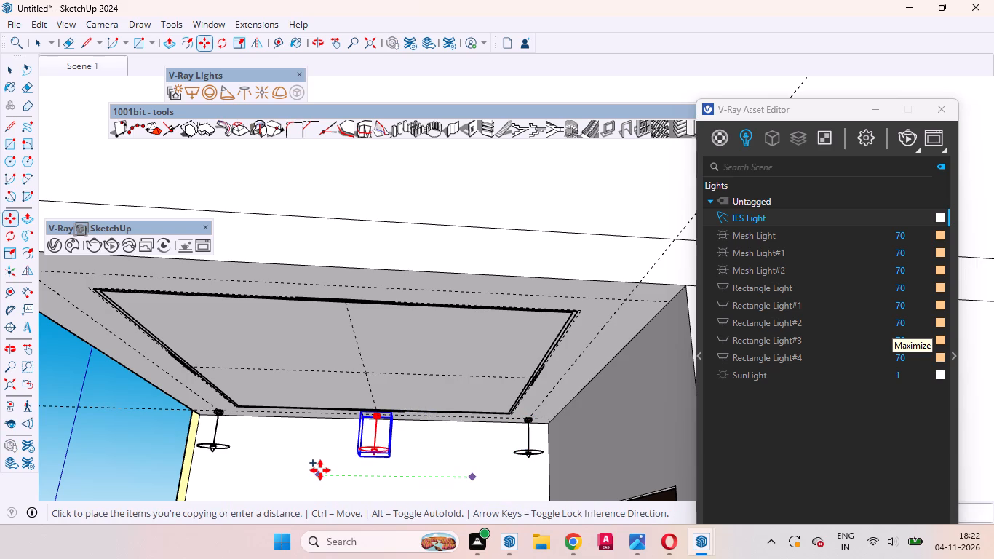
click(320, 470)
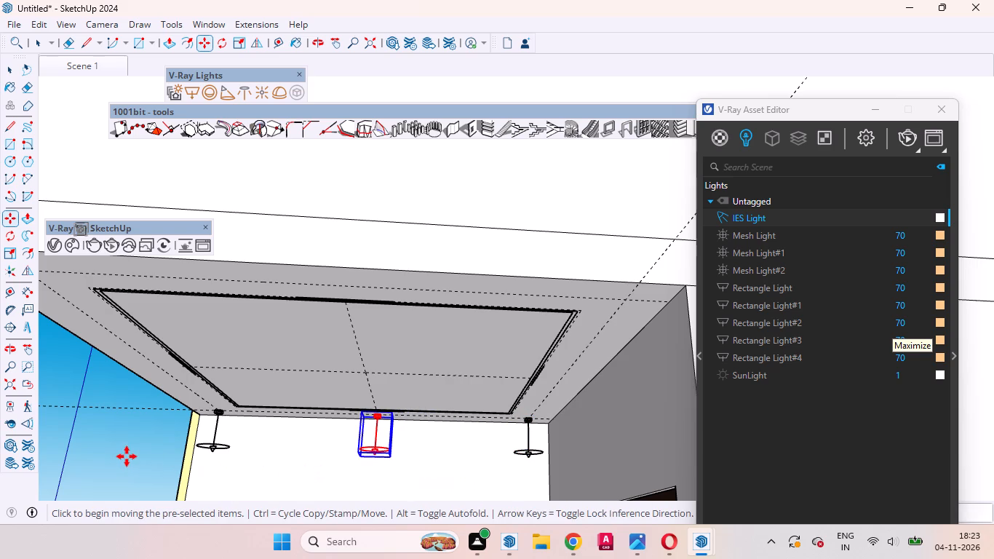
key(space)
click(127, 456)
middle_drag(145, 445, 189, 436)
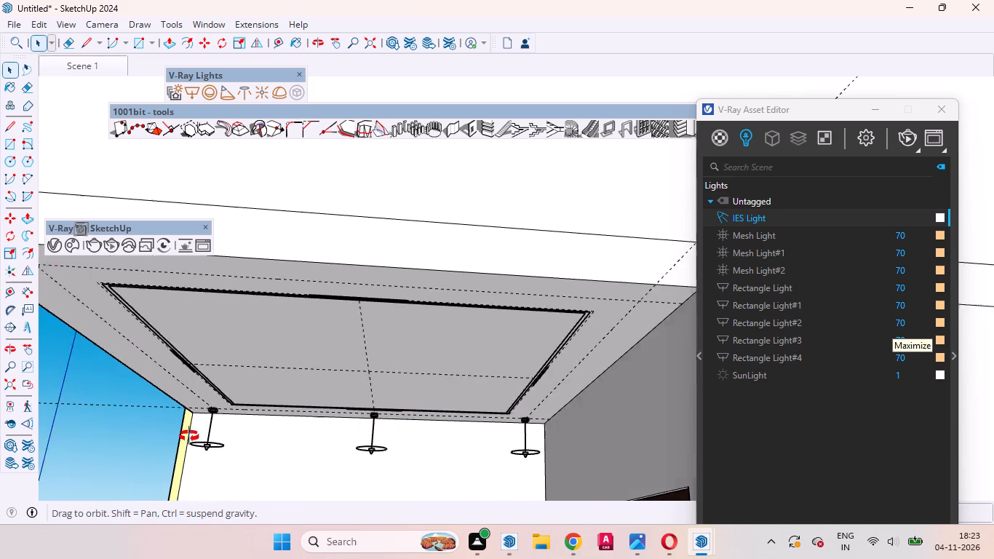
middle_drag(189, 436, 99, 371)
scroll(204, 437, down, 2)
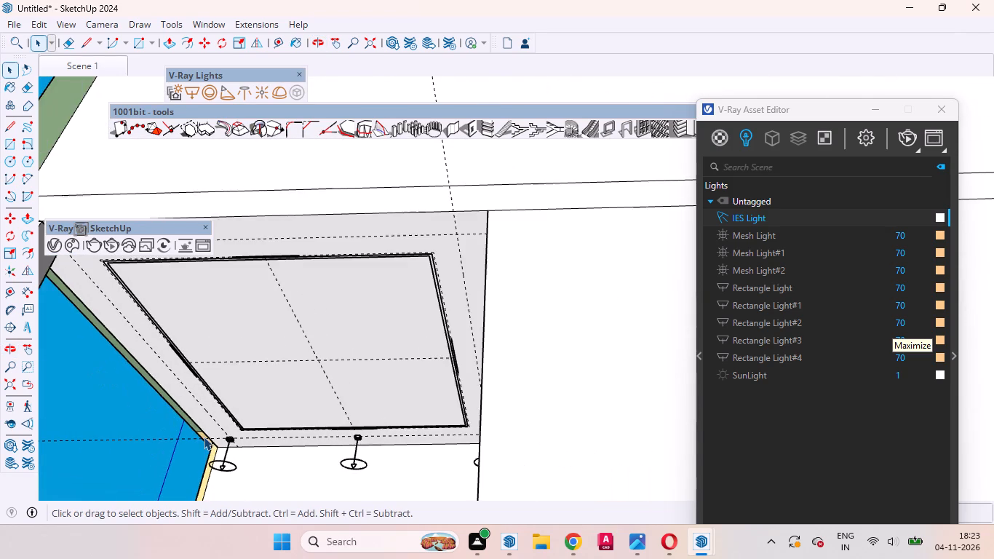
middle_drag(210, 457, 540, 513)
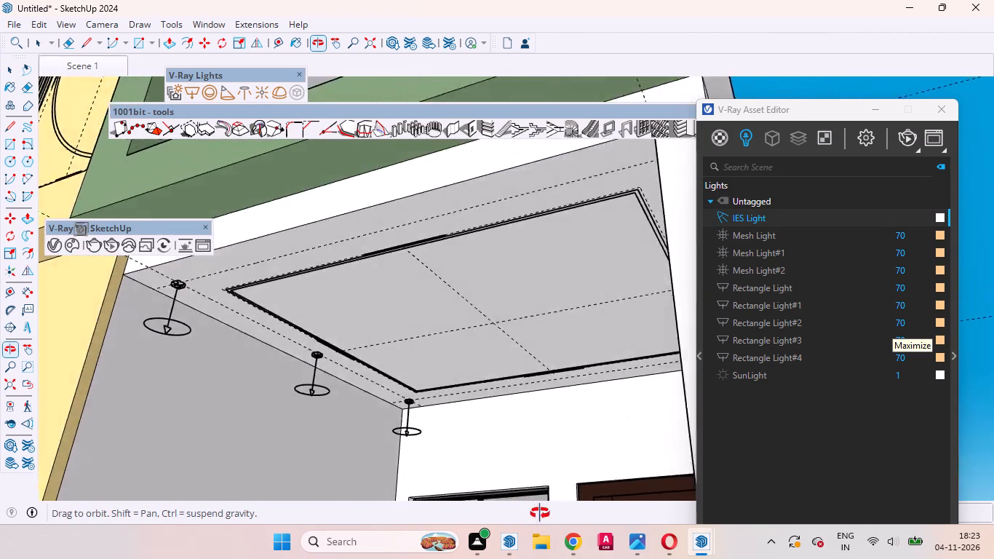
Copy the middle and rear IES lights along the red axis to the guide on the opposite side of the porch ceiling.
middle_drag(540, 513, 570, 533)
scroll(360, 431, down, 8)
middle_drag(382, 430, 461, 427)
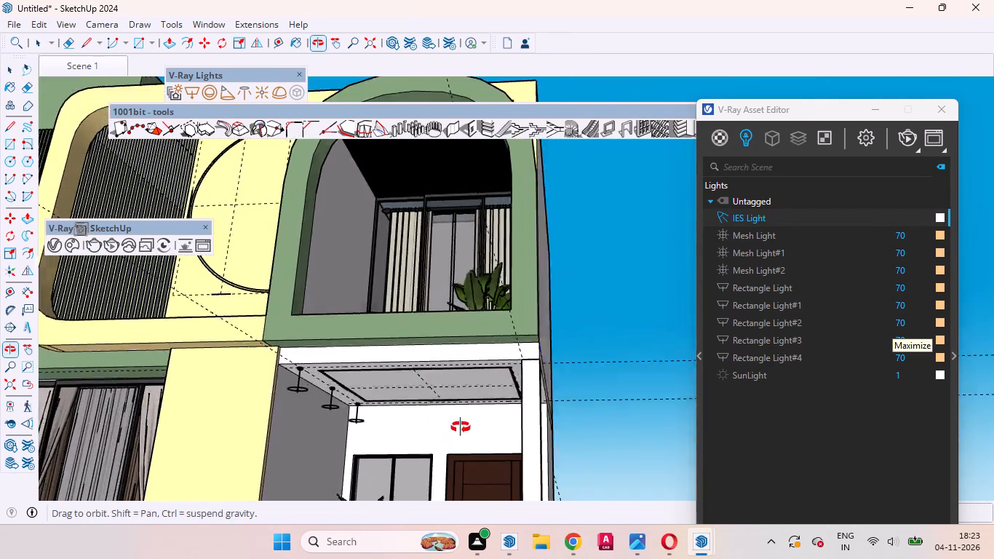
middle_drag(461, 427, 534, 402)
scroll(362, 350, up, 9)
scroll(266, 344, down, 3)
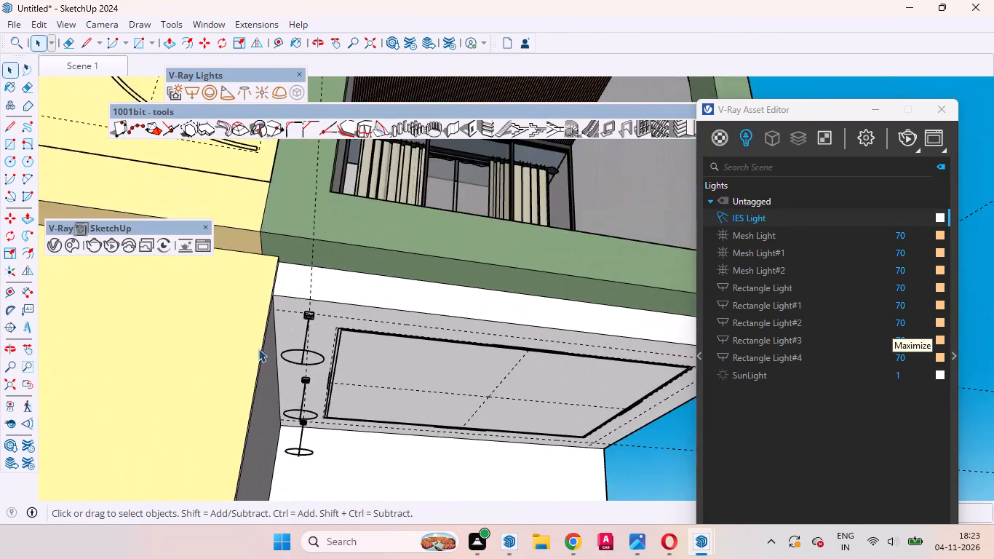
scroll(258, 349, down, 6)
scroll(464, 342, up, 1)
middle_drag(467, 350, 416, 329)
scroll(378, 413, up, 4)
click(300, 427)
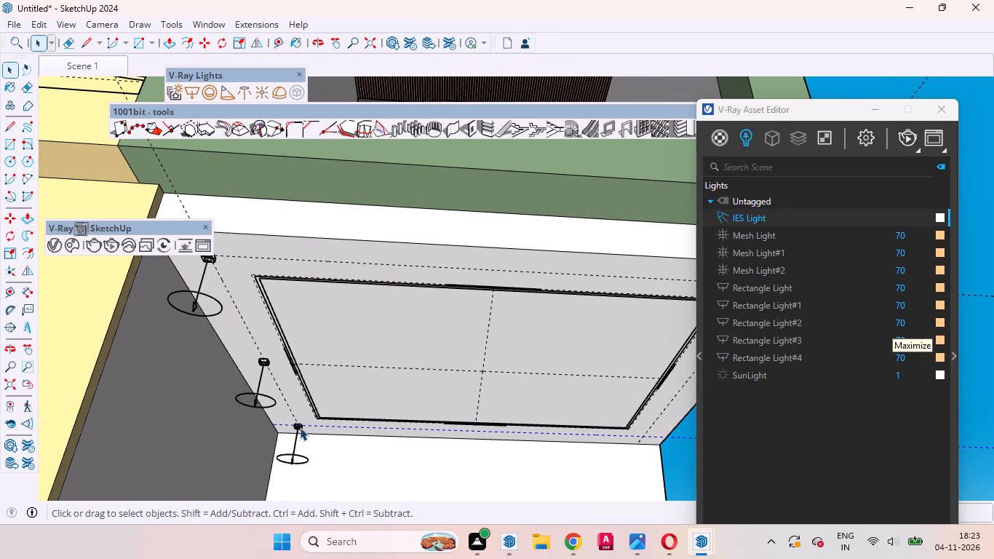
click(298, 424)
click(294, 437)
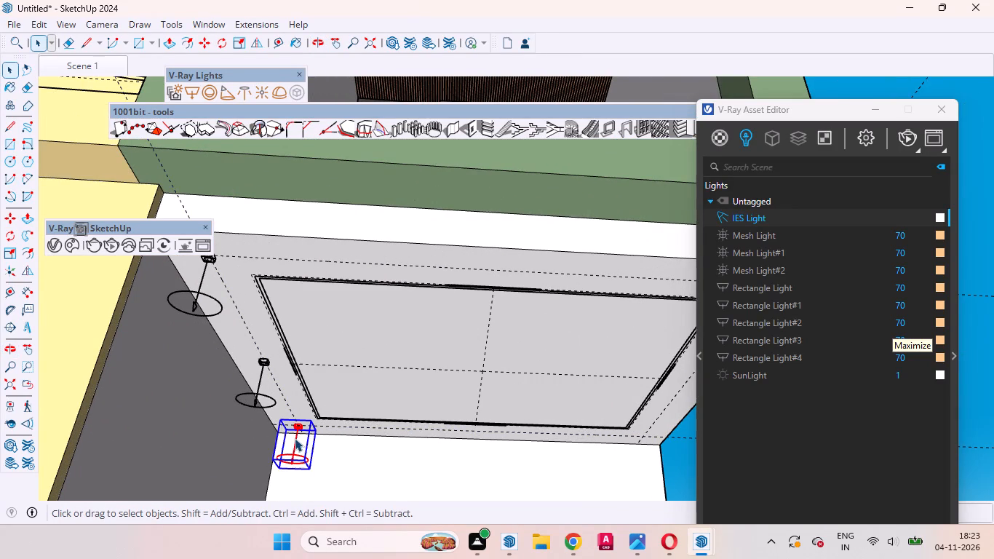
click(297, 440)
ctrl+click(261, 365)
key(m)
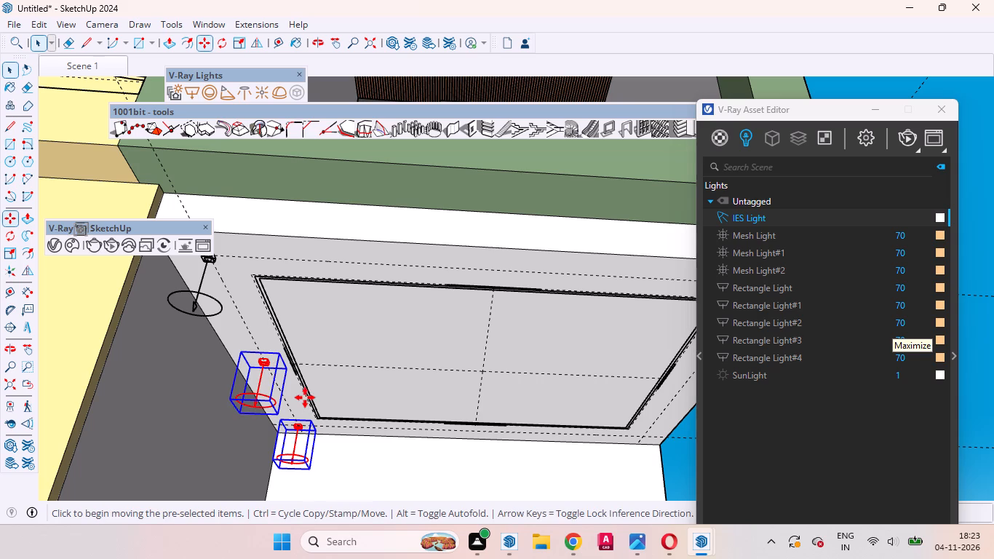
scroll(314, 406, down, 3)
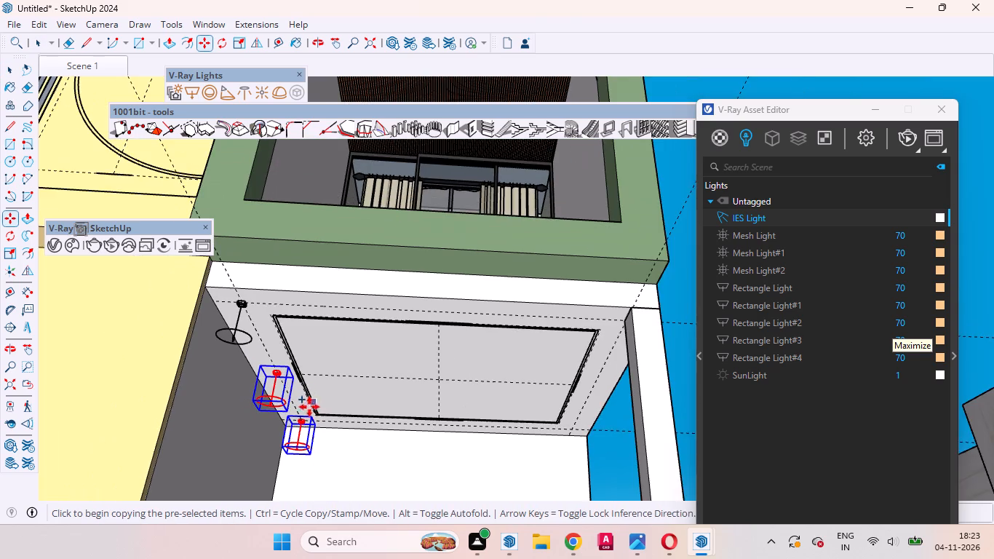
middle_drag(314, 413, 326, 427)
scroll(328, 406, down, 4)
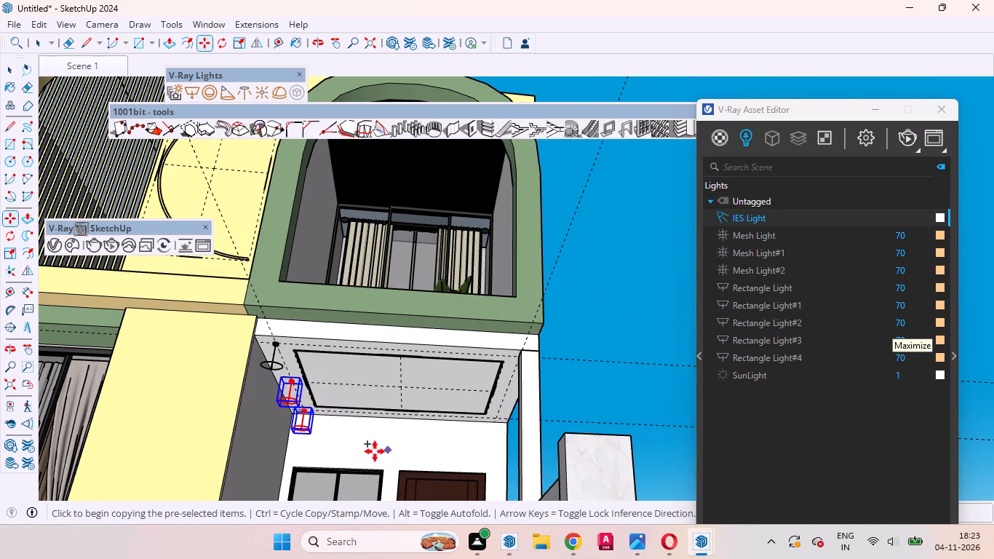
click(314, 447)
scroll(477, 445, up, 3)
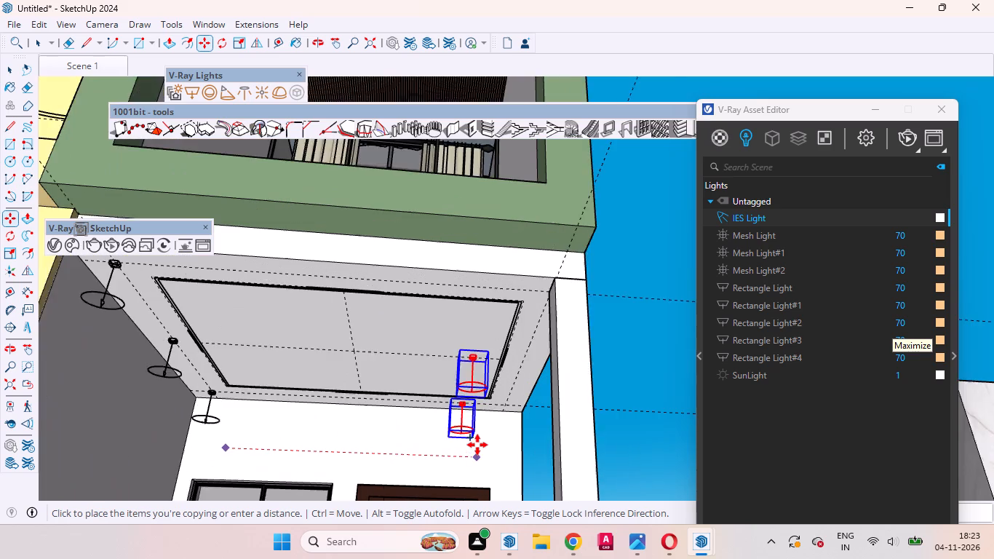
scroll(477, 445, up, 4)
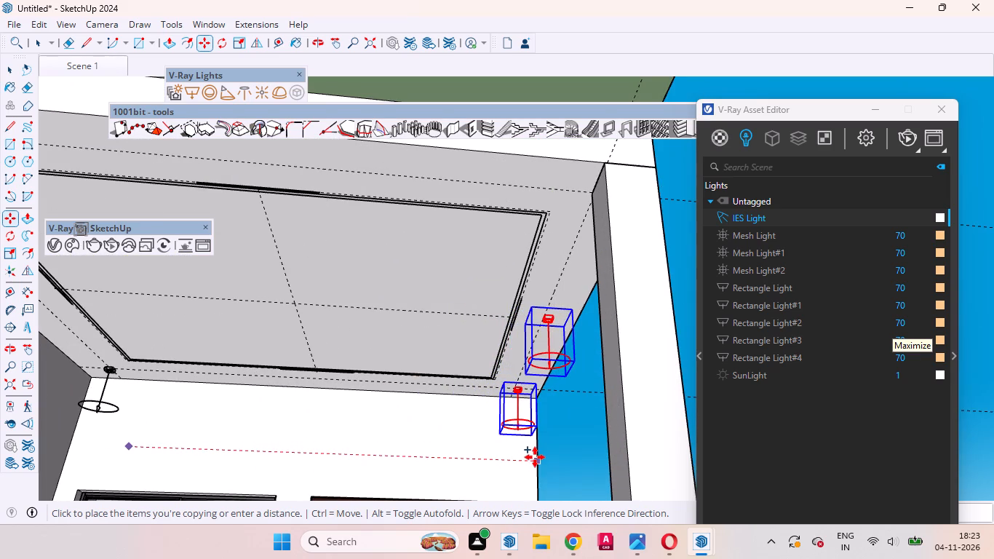
scroll(534, 456, up, 3)
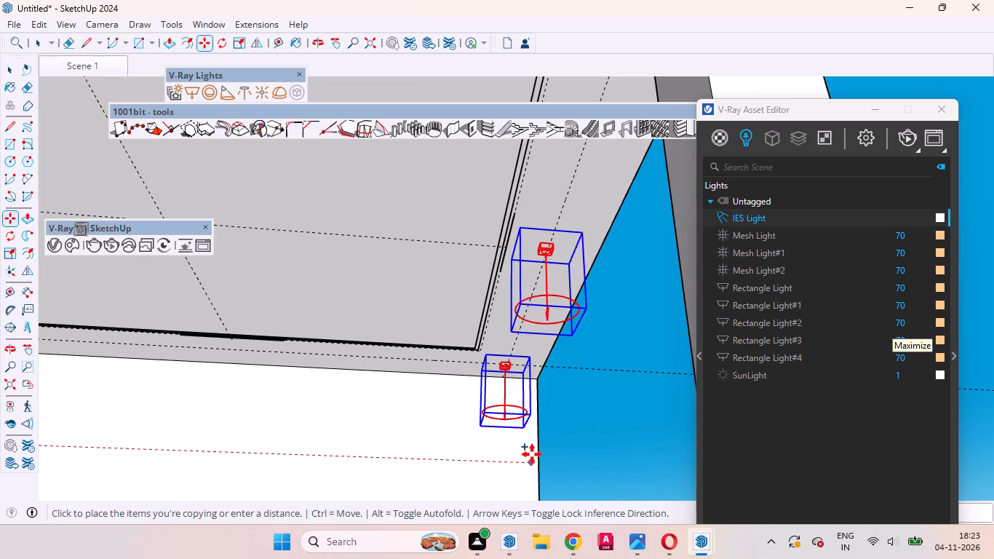
click(533, 458)
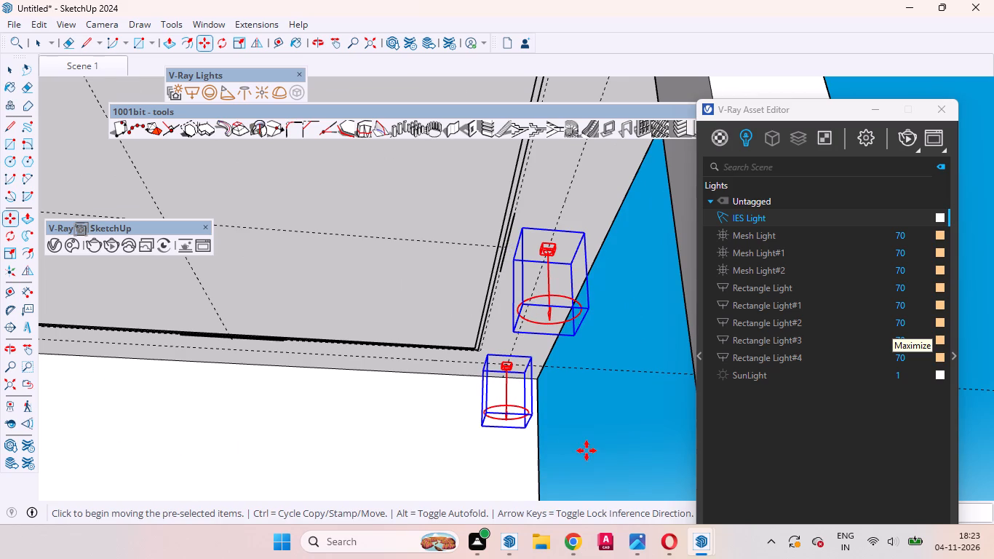
key(space)
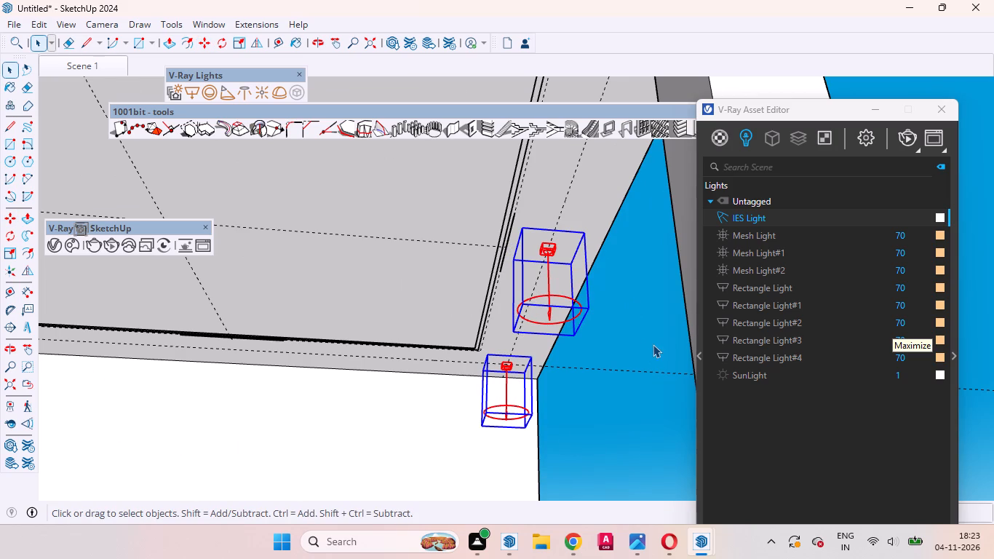
click(636, 413)
Copy the front corner IES light by the yellow wall along the red axis to the porch ceiling's opposite front corner.
scroll(548, 349, down, 9)
middle_drag(560, 325, 552, 325)
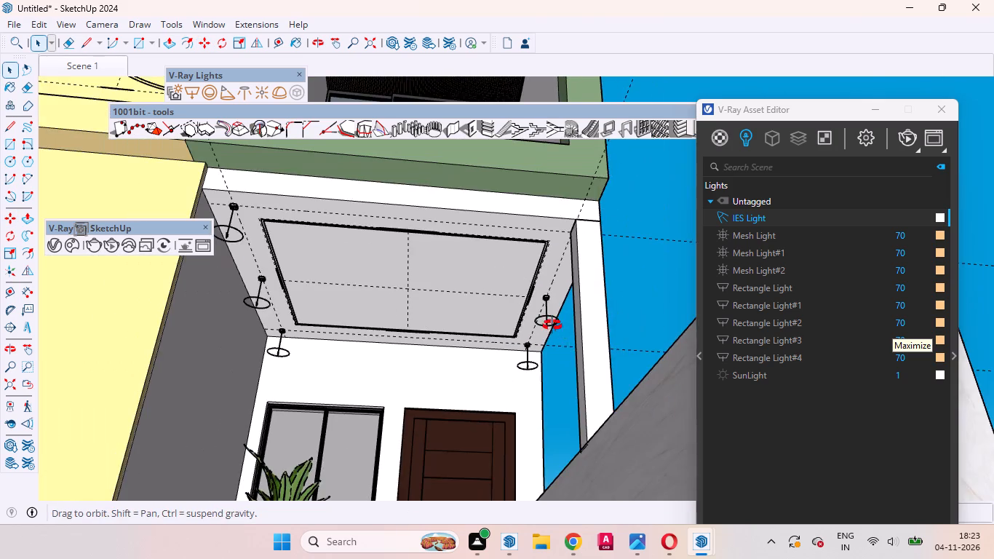
middle_drag(552, 325, 544, 390)
scroll(496, 363, down, 4)
scroll(363, 328, up, 5)
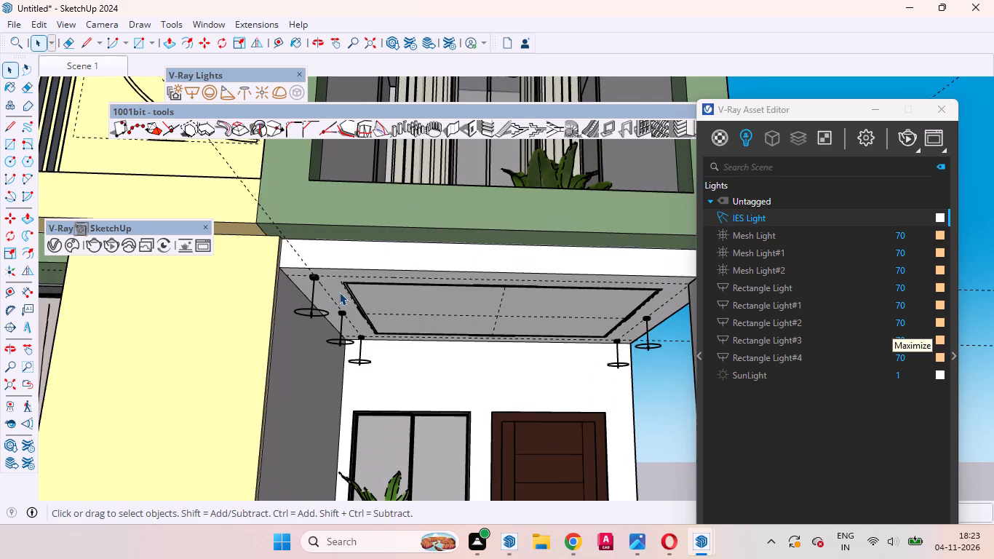
scroll(339, 292, up, 7)
click(298, 266)
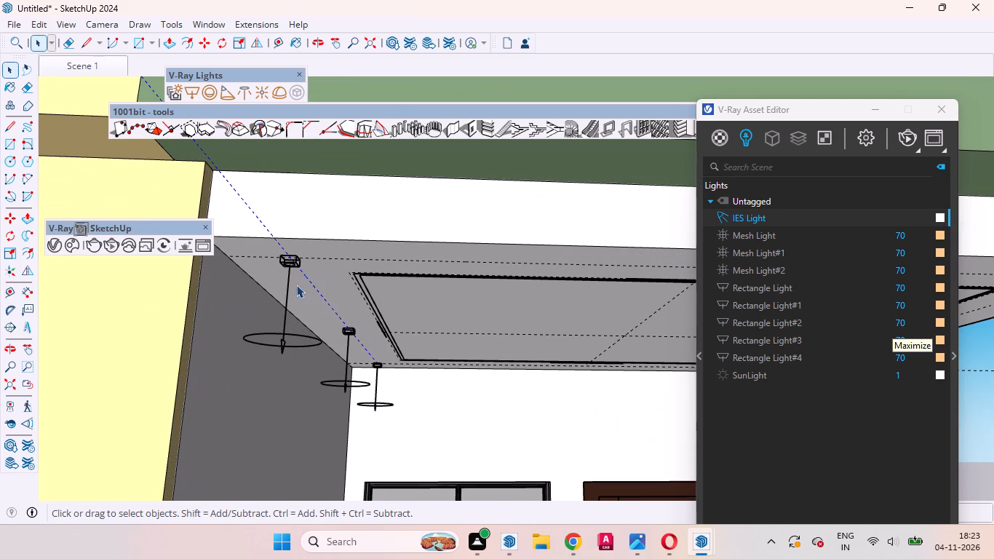
click(291, 263)
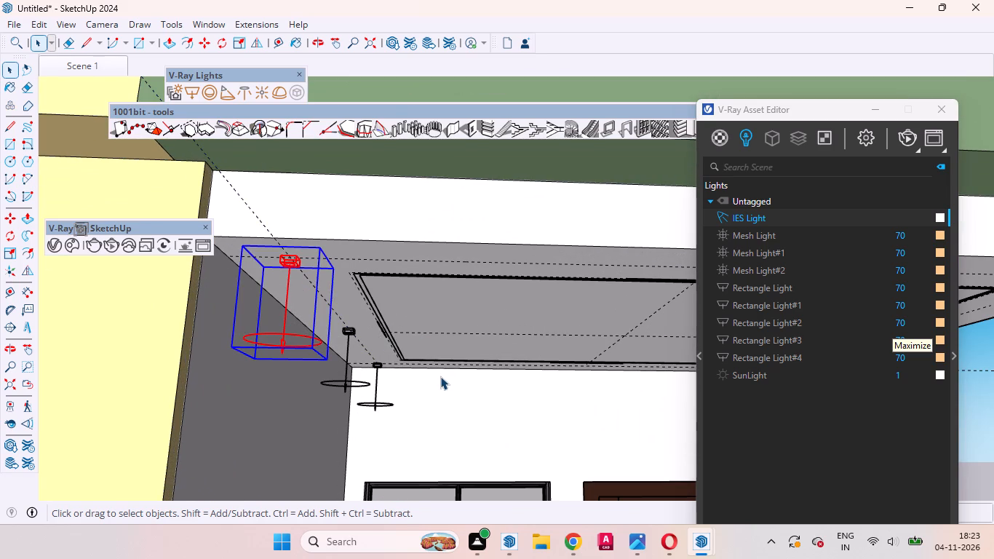
key(space)
text(m)
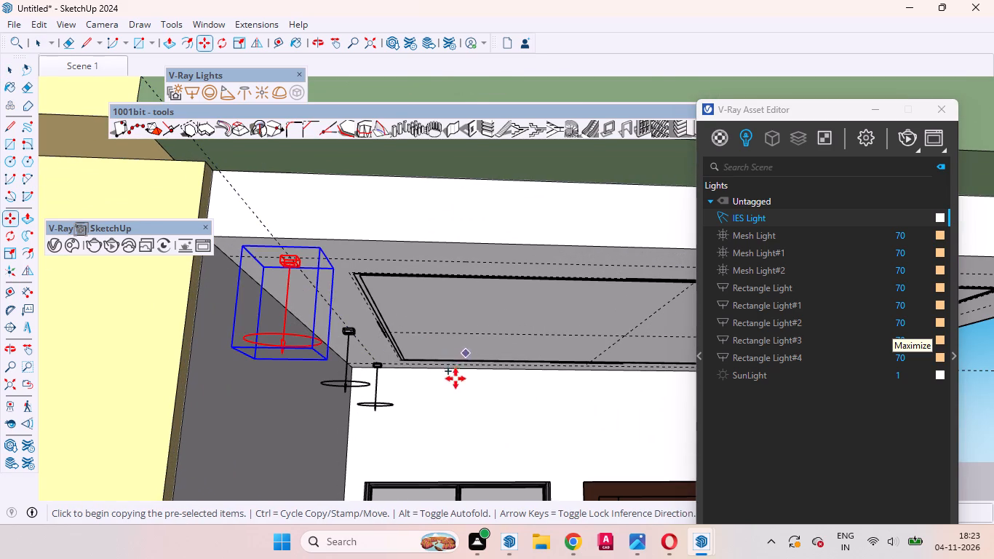
scroll(456, 378, down, 4)
middle_drag(418, 389, 462, 378)
scroll(327, 393, down, 4)
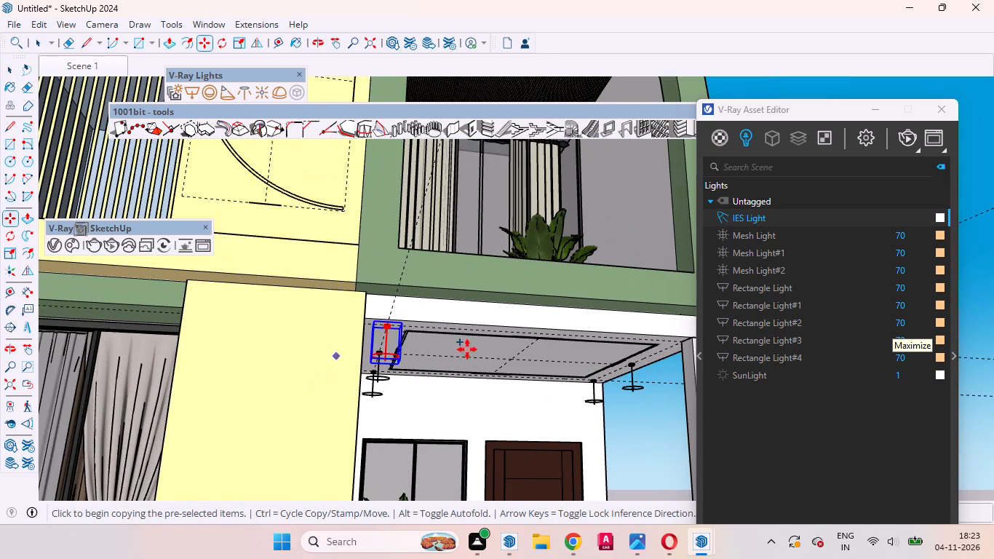
middle_drag(466, 364, 465, 384)
scroll(364, 317, down, 4)
middle_drag(499, 395, 468, 343)
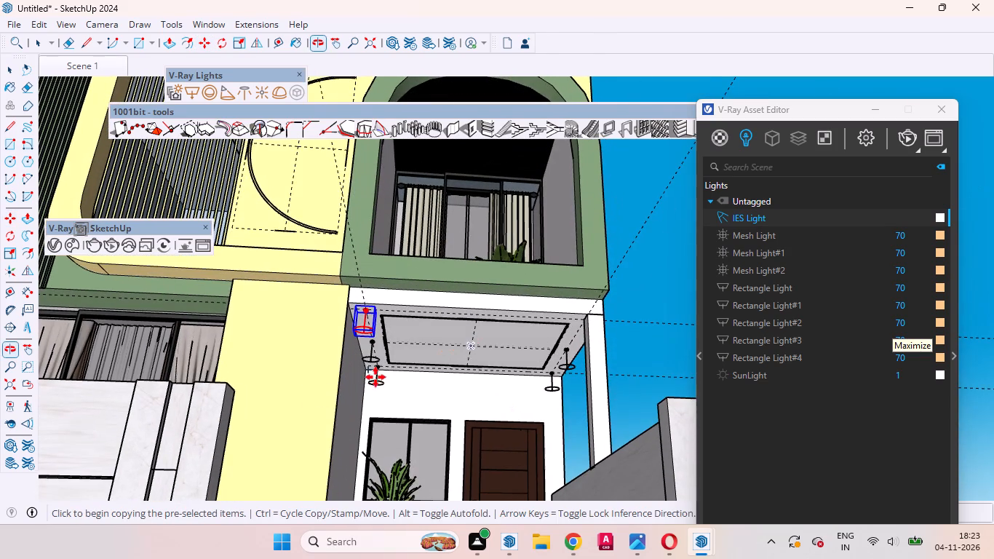
click(386, 397)
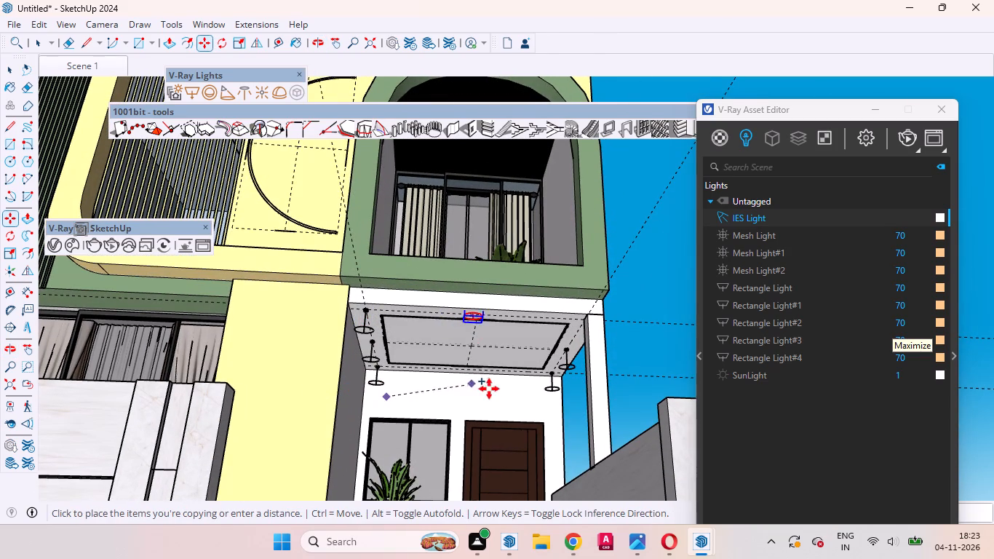
scroll(554, 397, up, 7)
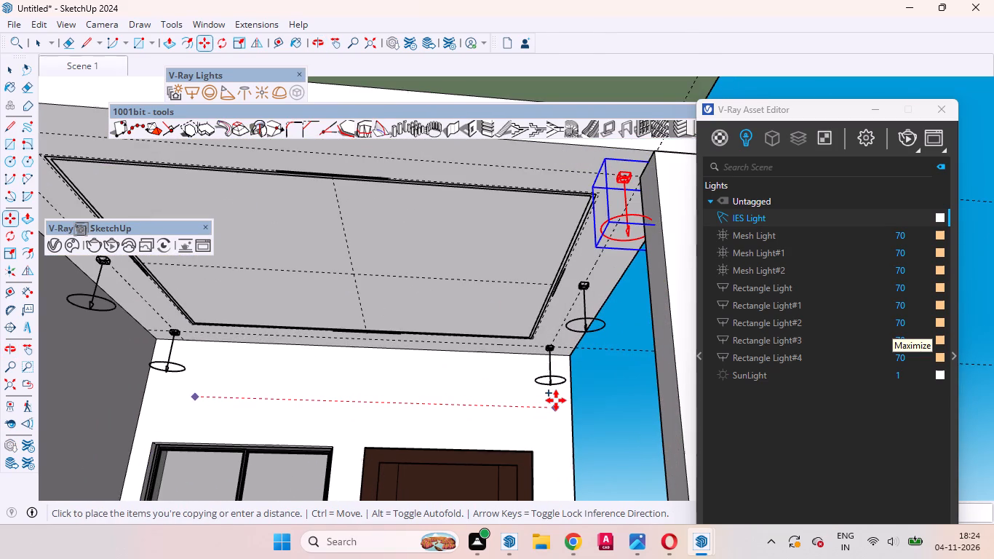
click(556, 400)
key(space)
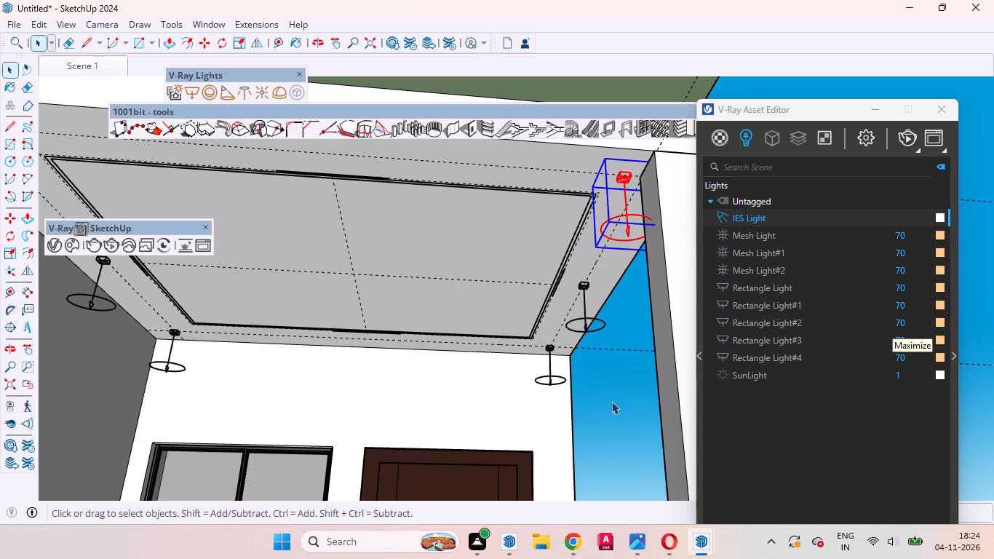
Copy the front and rear corner IES lights by the yellow wall along the red axis to the ceiling's centre guide.
scroll(587, 329, down, 5)
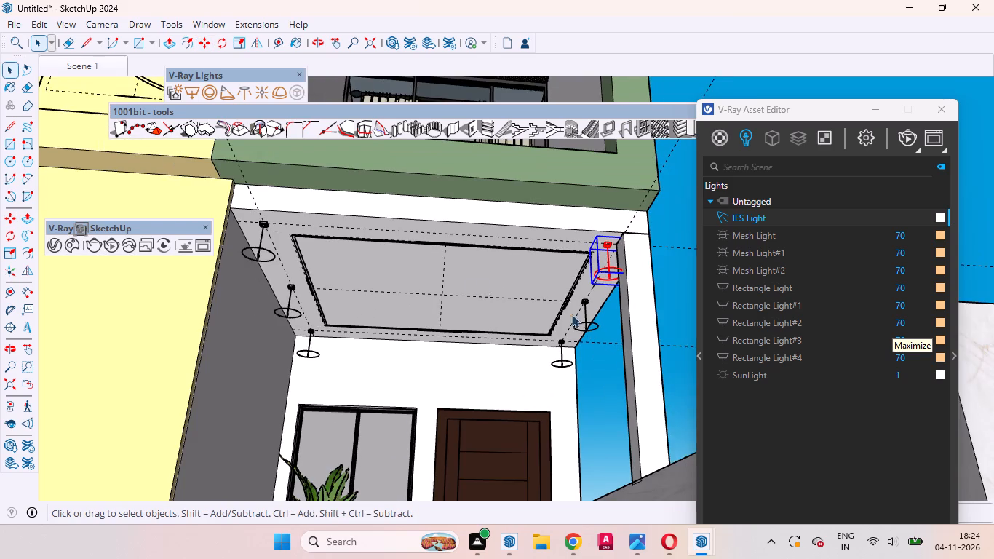
middle_drag(428, 272, 444, 247)
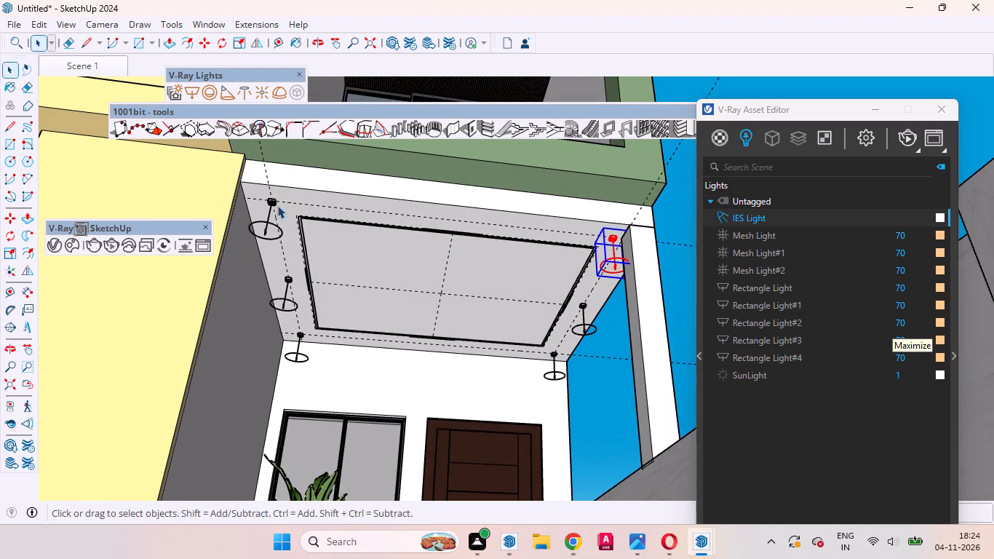
click(269, 203)
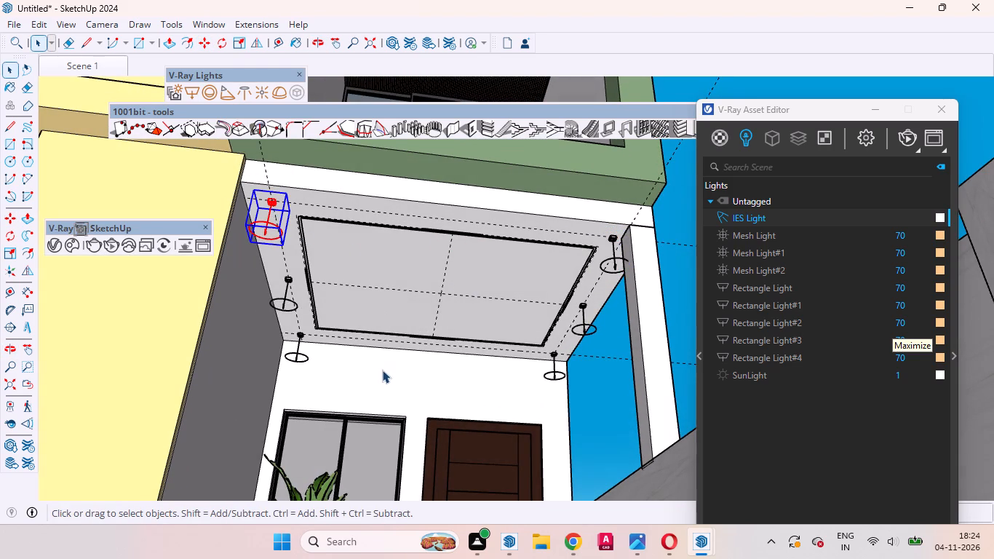
ctrl+click(301, 337)
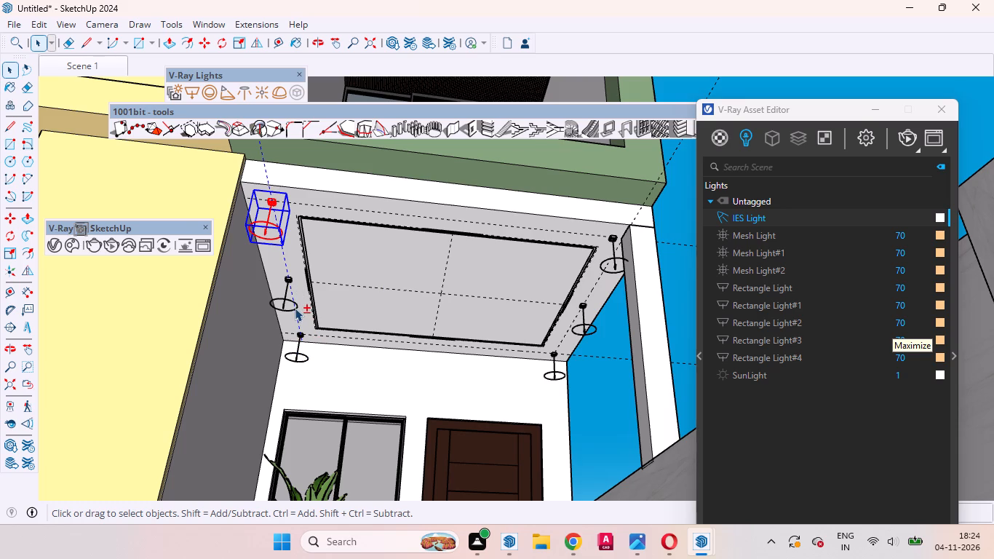
shift+click(295, 311)
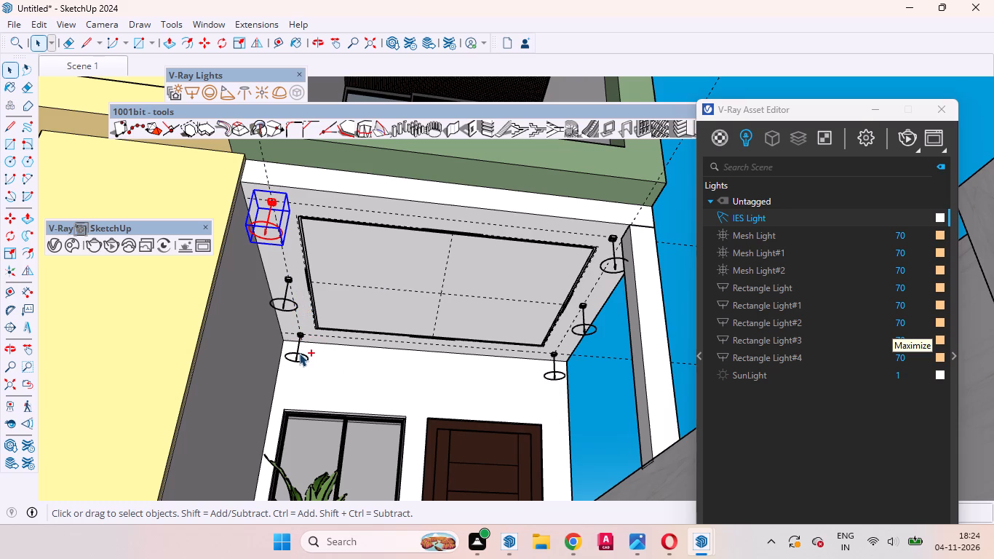
ctrl+click(299, 353)
key(m)
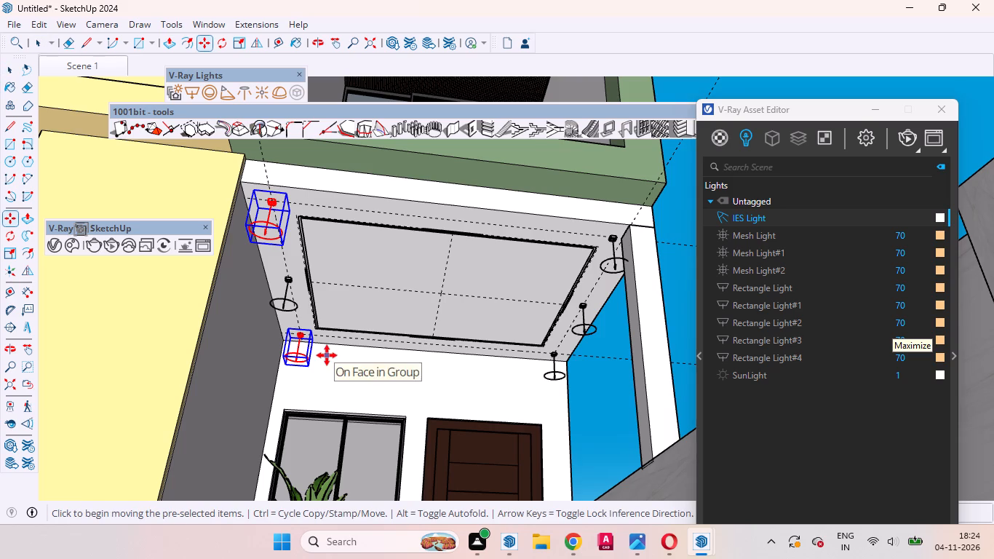
click(317, 384)
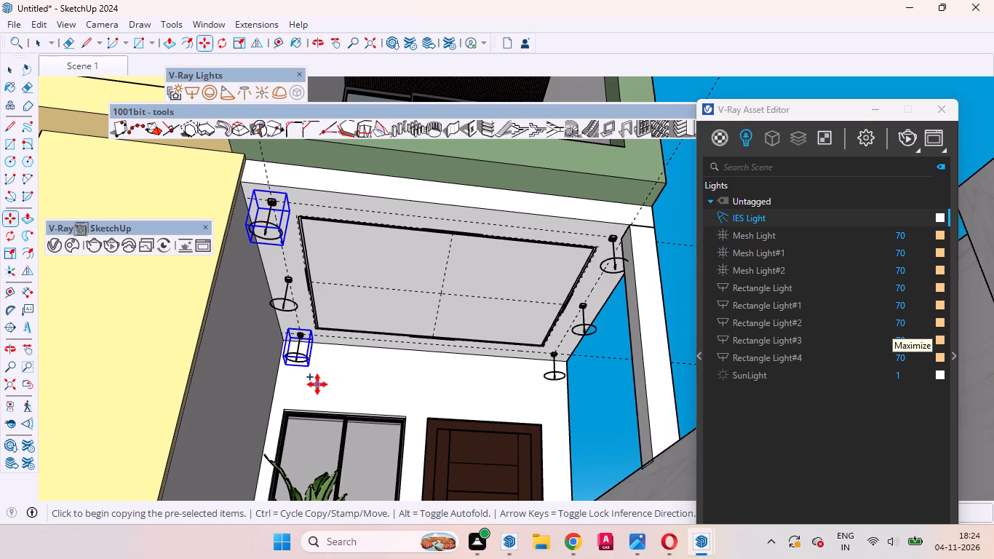
click(450, 389)
middle_drag(486, 381, 451, 410)
scroll(410, 369, down, 7)
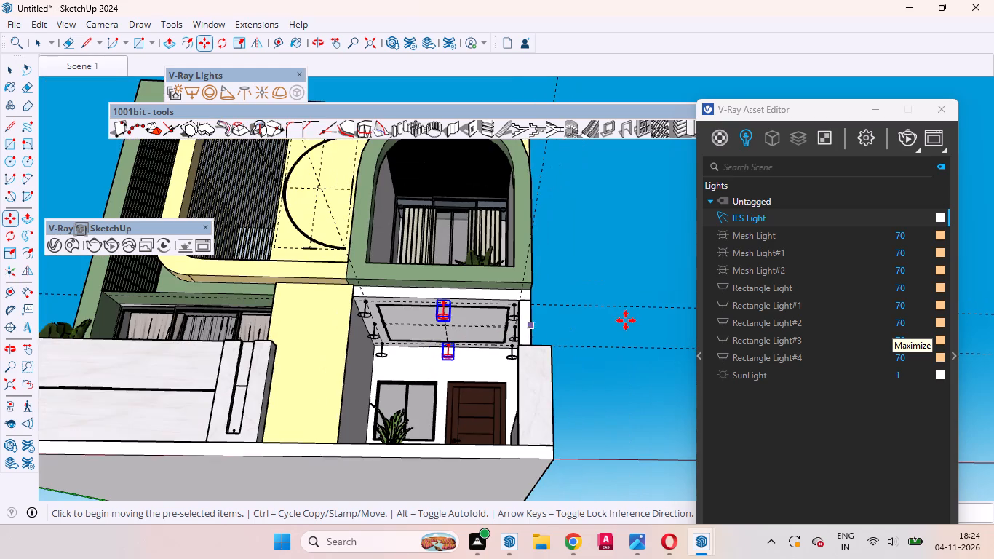
key(space)
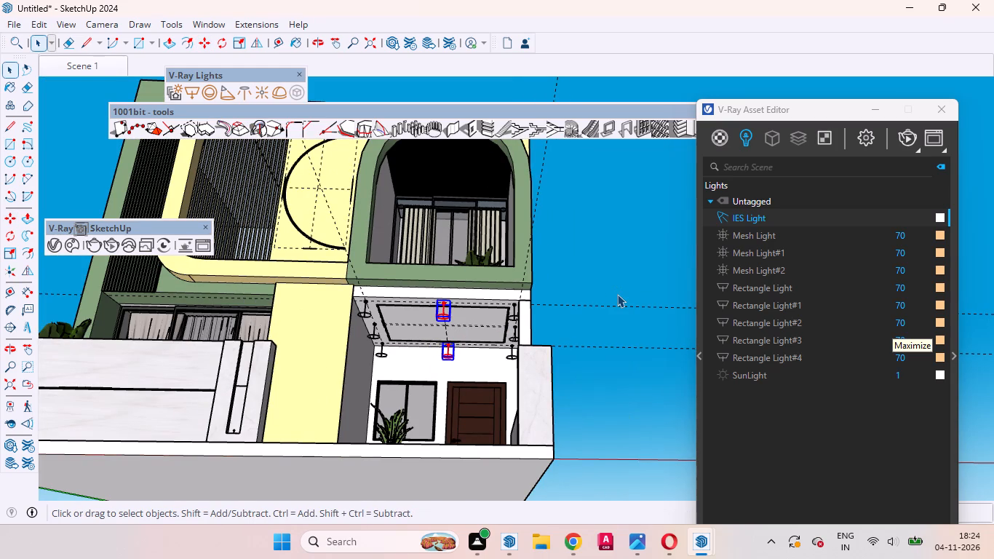
click(594, 254)
Delete the construction guides that run along the red axis past the side of the house.
middle_drag(565, 331, 564, 404)
scroll(529, 306, down, 3)
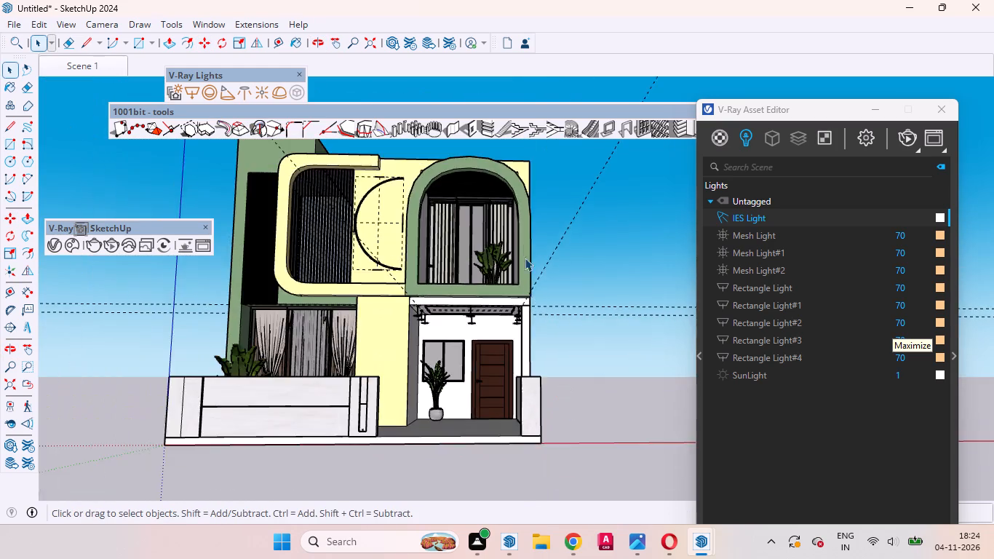
scroll(525, 258, down, 3)
scroll(523, 243, up, 1)
scroll(523, 243, down, 3)
scroll(475, 296, up, 5)
scroll(472, 293, down, 5)
drag(612, 333, 570, 263)
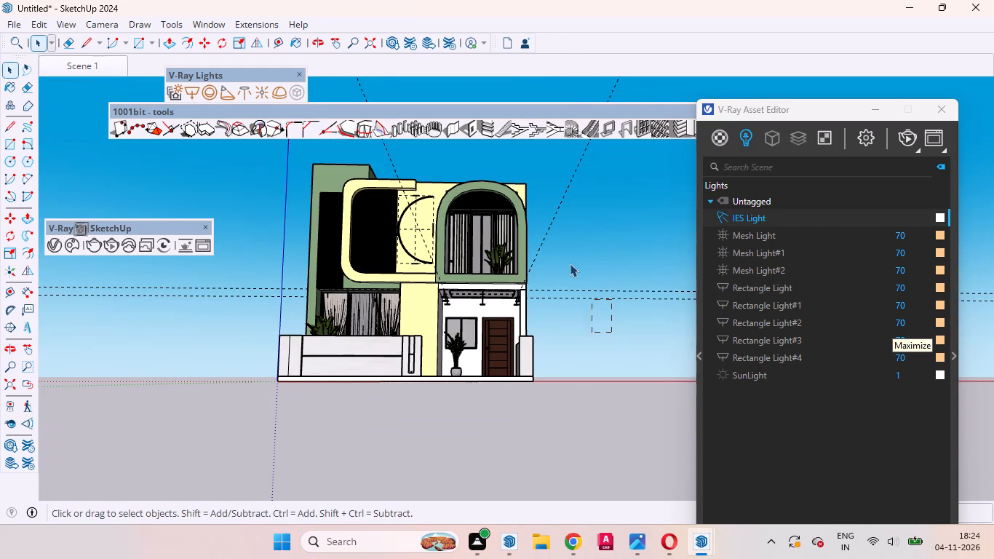
drag(570, 263, 570, 258)
key(Delete)
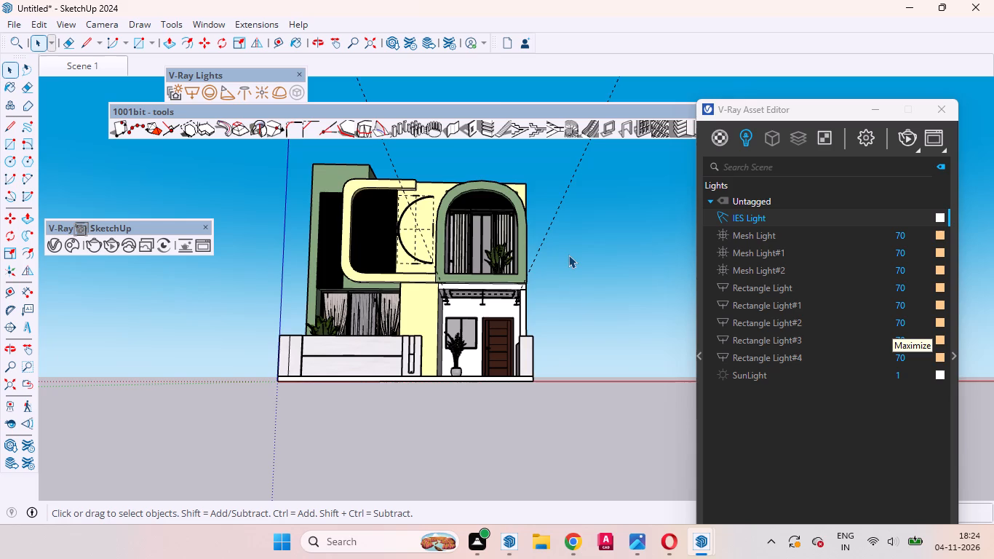
Delete the remaining long construction guides that run along the green axis through the house.
scroll(568, 247, down, 5)
middle_drag(508, 275, 588, 259)
scroll(468, 344, down, 4)
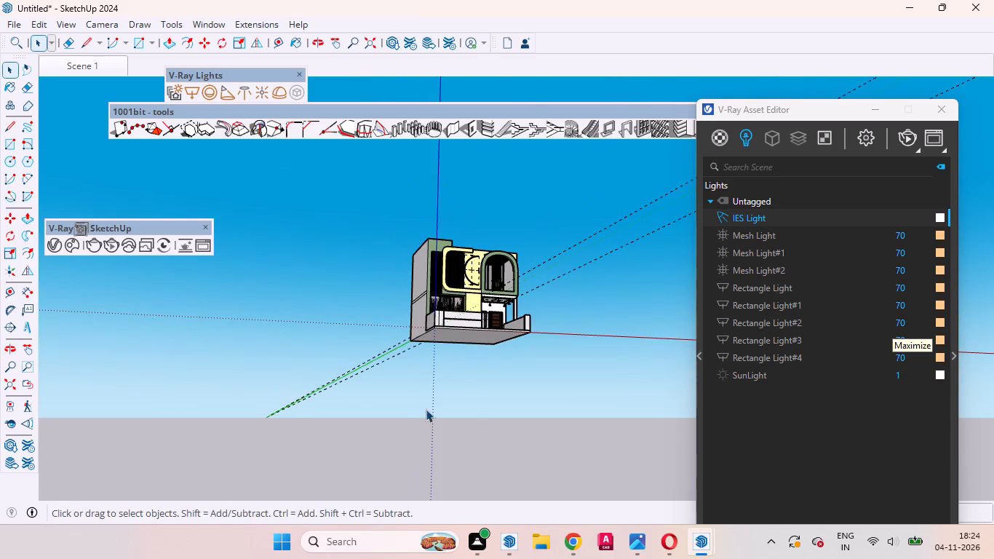
drag(415, 404, 269, 335)
click(401, 413)
drag(358, 375, 269, 307)
drag(410, 398, 231, 274)
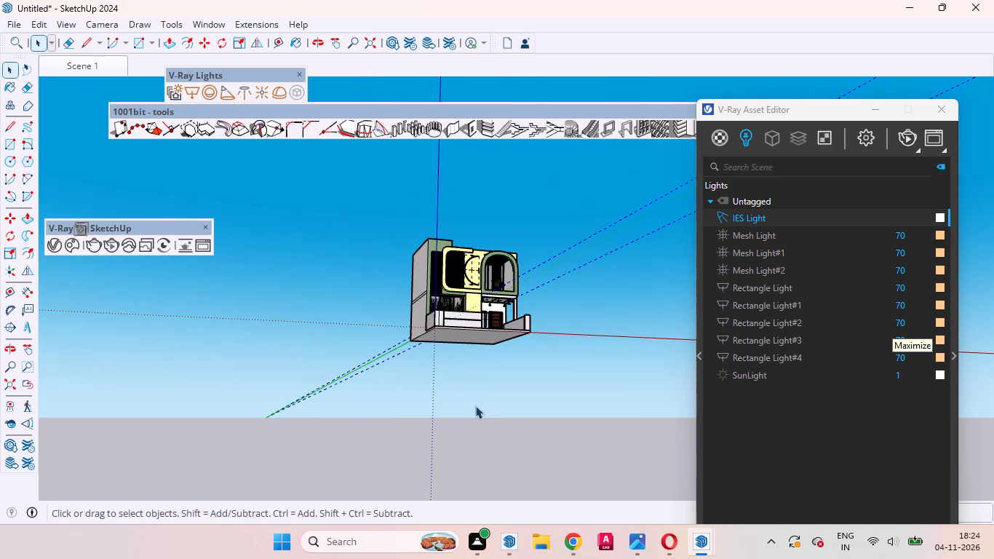
key(Delete)
click(538, 256)
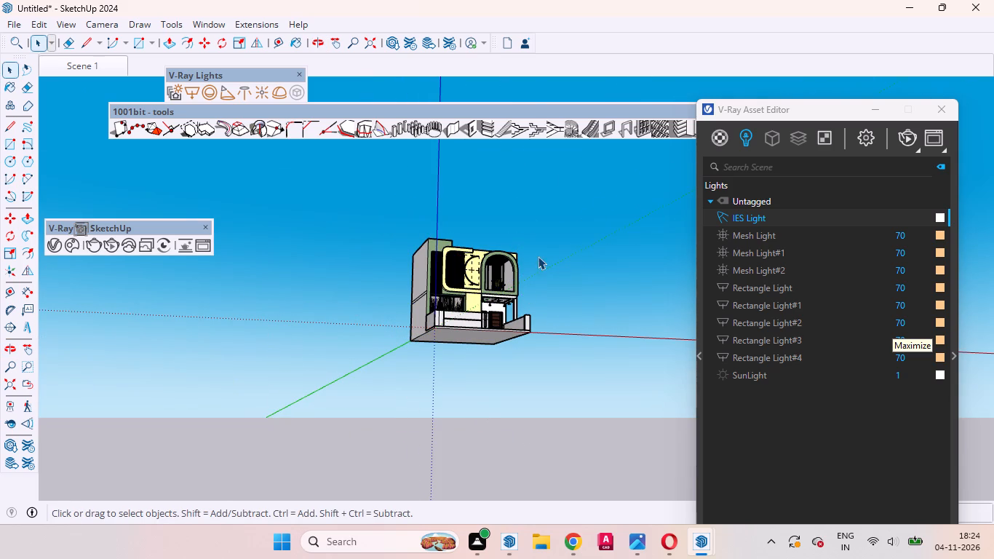
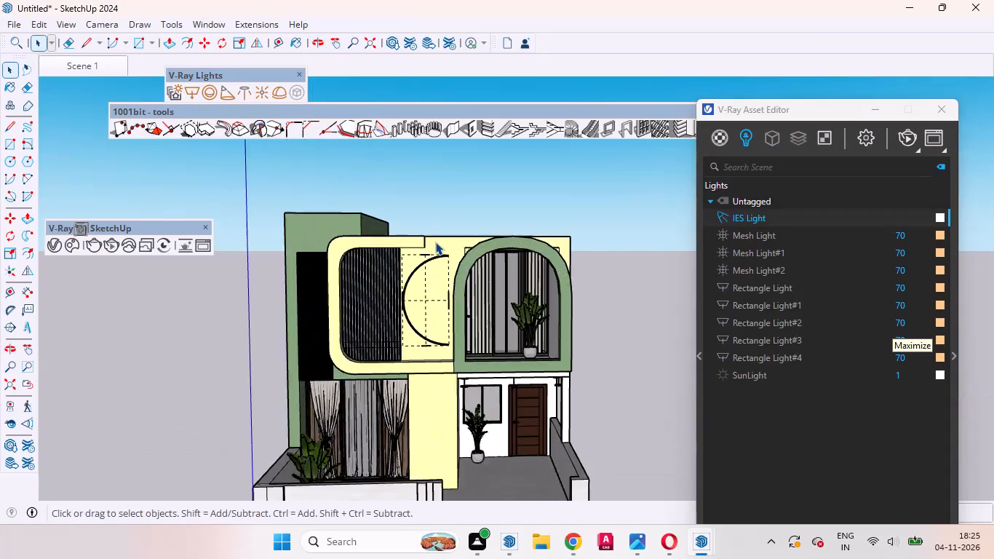
Place a guide on the arched balcony's slatted wood ceiling, parallel to its side edge near the yellow wall, about 7 5/16" in.
middle_drag(469, 293, 435, 158)
scroll(481, 187, up, 5)
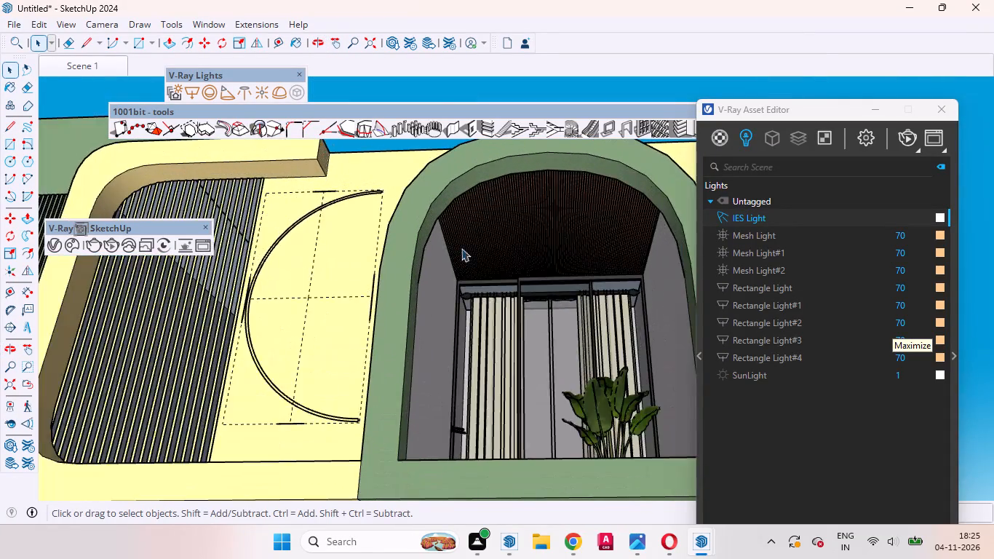
scroll(461, 248, up, 8)
key(t)
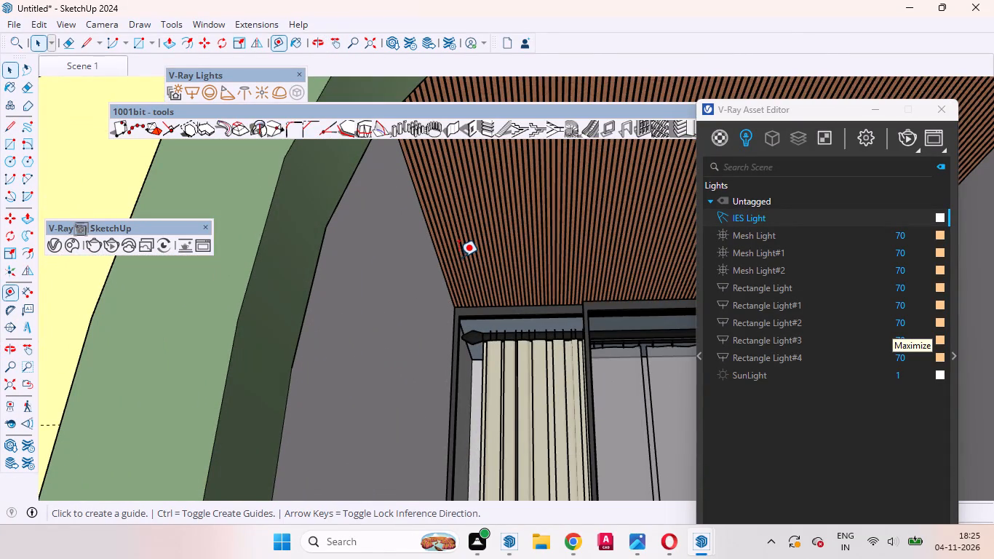
scroll(440, 237, up, 9)
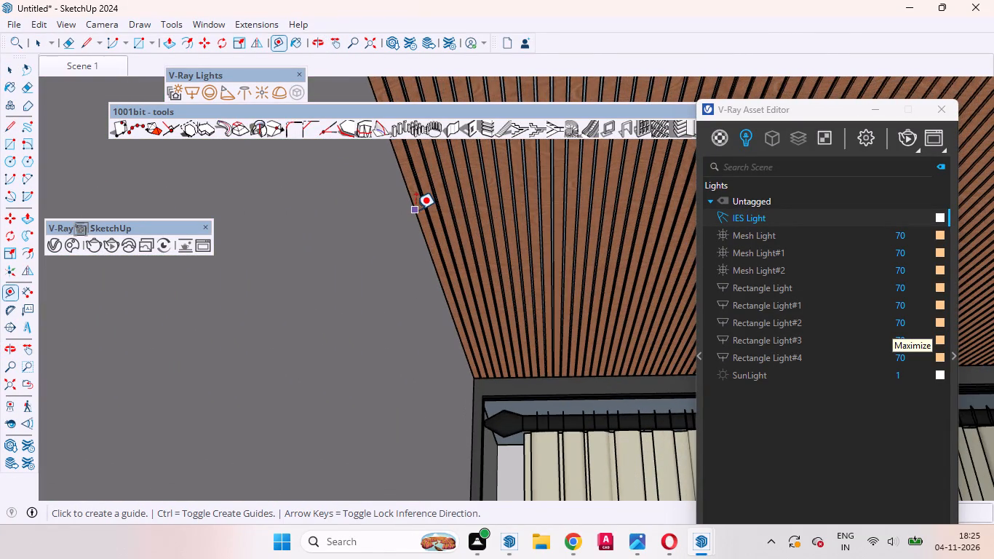
click(416, 210)
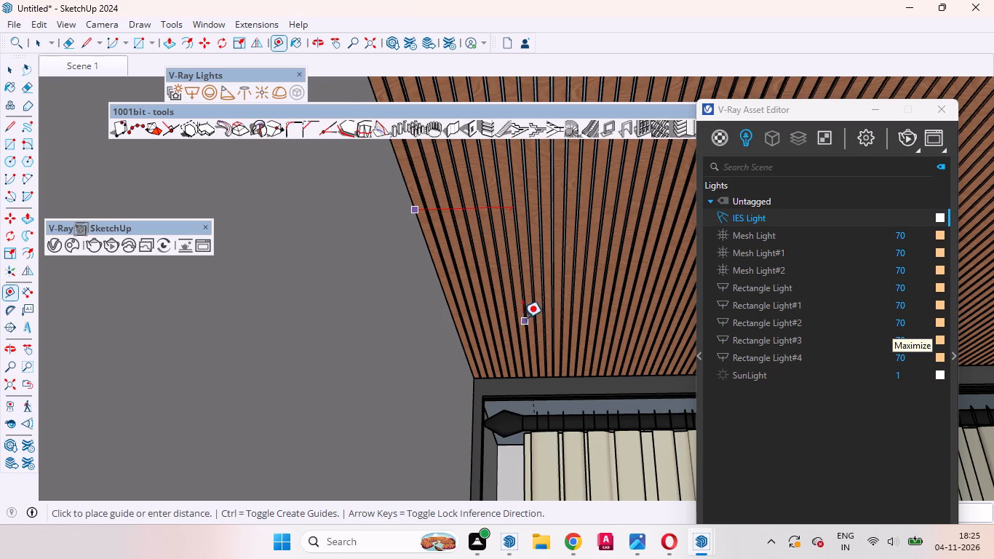
scroll(524, 316, up, 8)
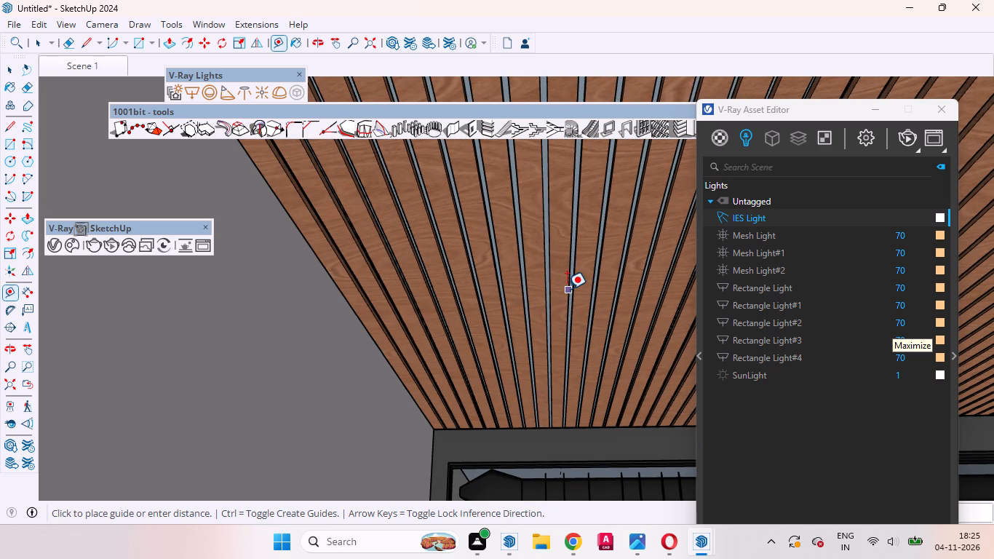
click(514, 287)
Place a second guide on the balcony ceiling, parallel to its rear edge above the window frame, about 9 9/16" in.
scroll(538, 367, down, 8)
middle_drag(537, 370, 485, 343)
scroll(572, 407, up, 13)
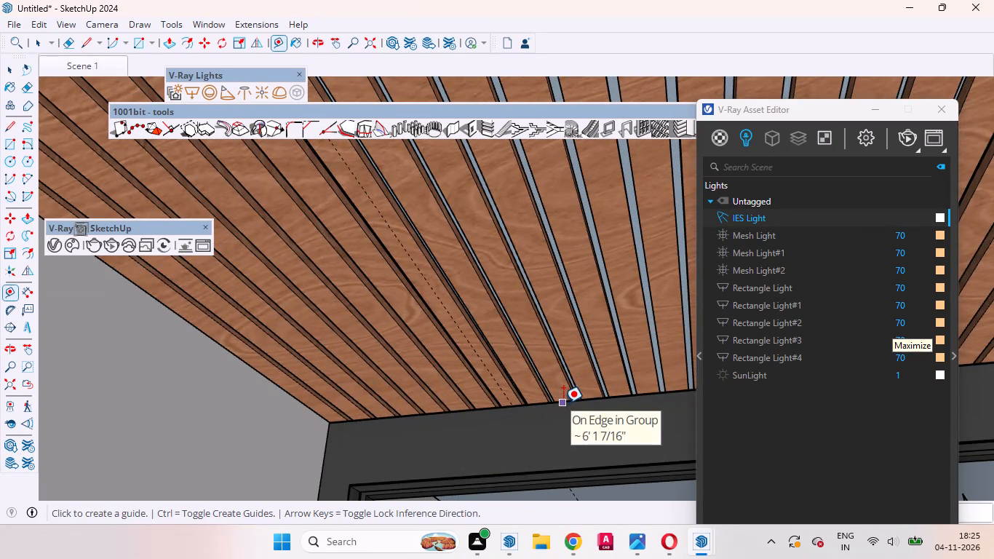
click(563, 403)
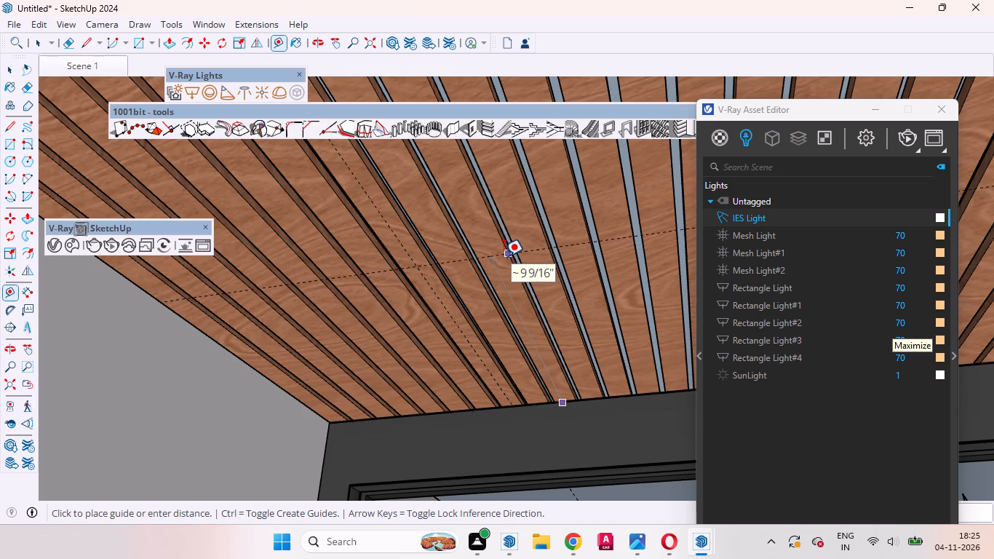
click(504, 256)
Return to the saved Scene 1 view of the house front.
scroll(509, 339, down, 8)
middle_drag(490, 377, 576, 428)
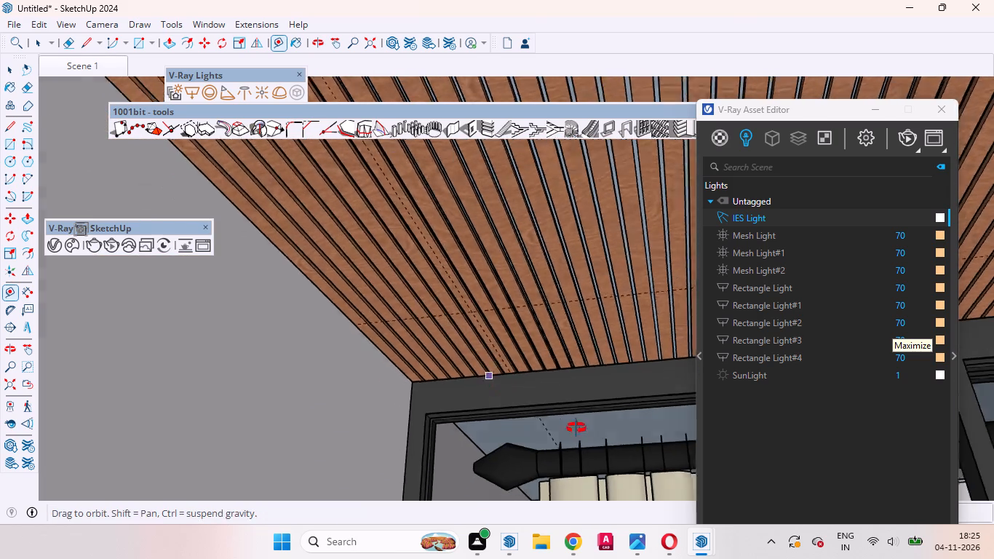
middle_drag(576, 428, 590, 430)
scroll(537, 367, down, 8)
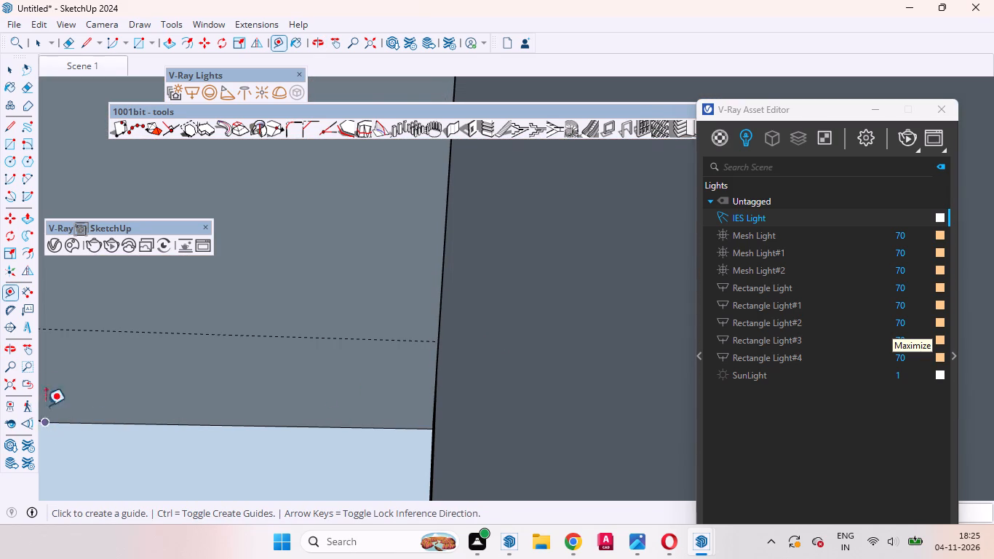
click(26, 390)
middle_drag(317, 405, 317, 477)
scroll(319, 402, down, 20)
scroll(319, 402, down, 8)
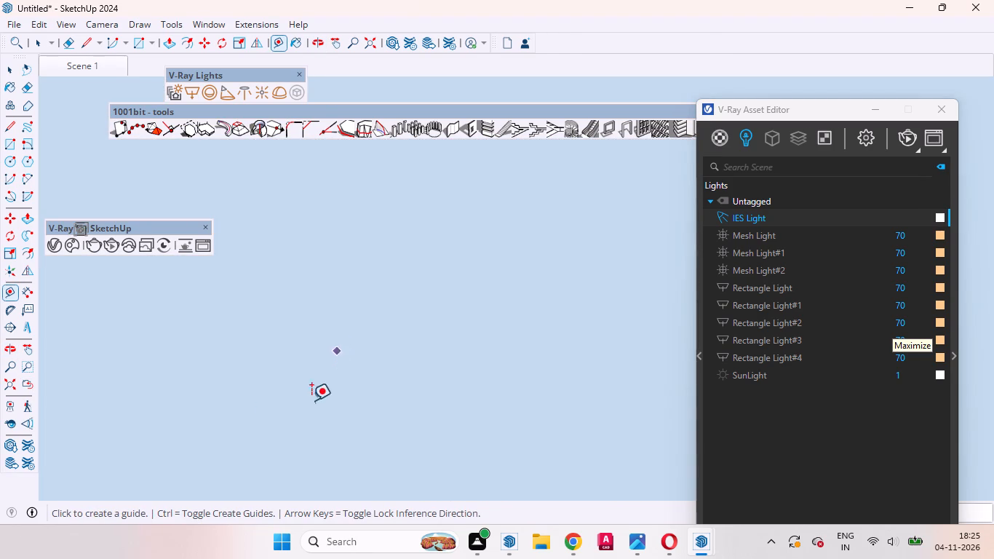
click(29, 392)
scroll(458, 357, down, 4)
middle_drag(465, 399, 465, 356)
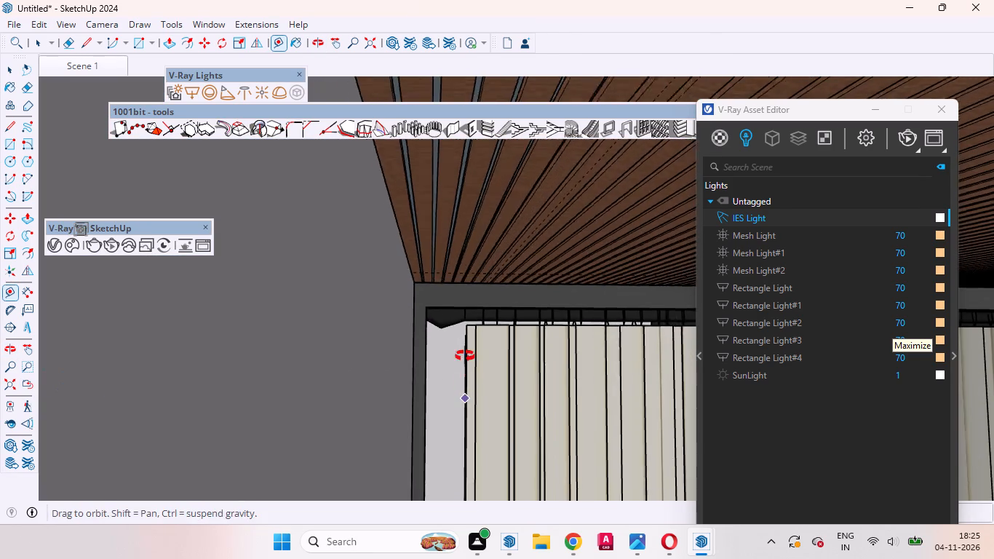
middle_drag(465, 356, 465, 344)
scroll(450, 358, down, 5)
scroll(438, 359, up, 1)
scroll(437, 359, down, 7)
scroll(380, 386, down, 13)
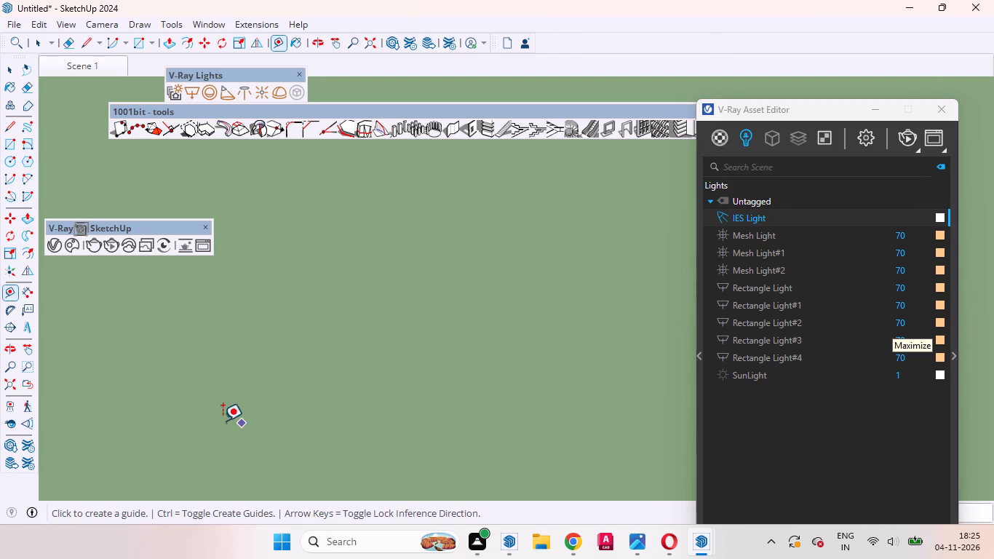
scroll(223, 421, down, 10)
click(71, 66)
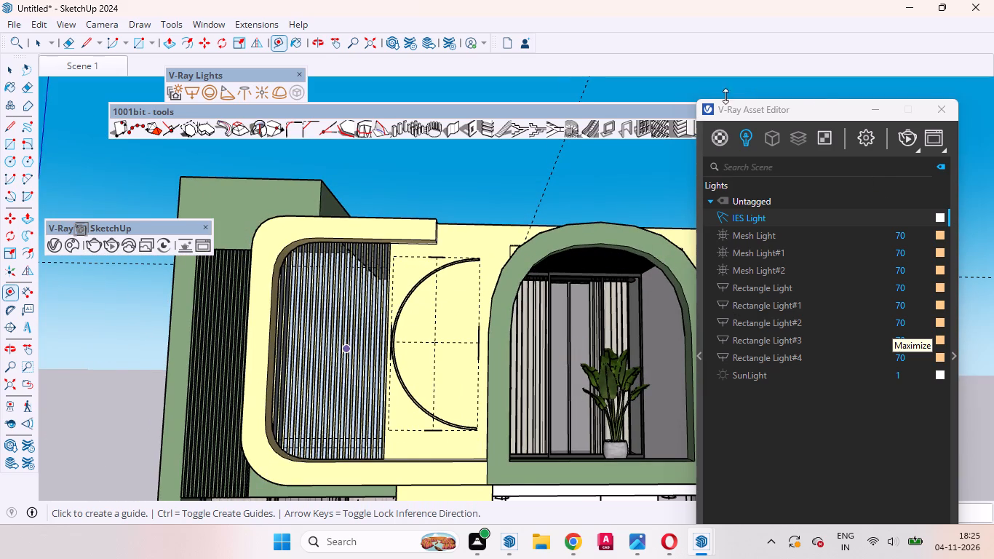
drag(797, 111, 859, 177)
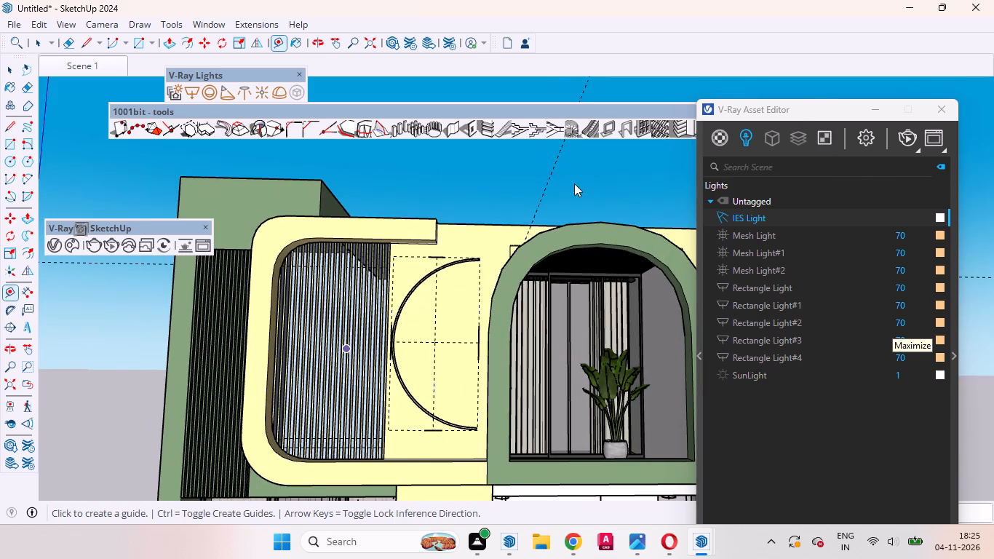
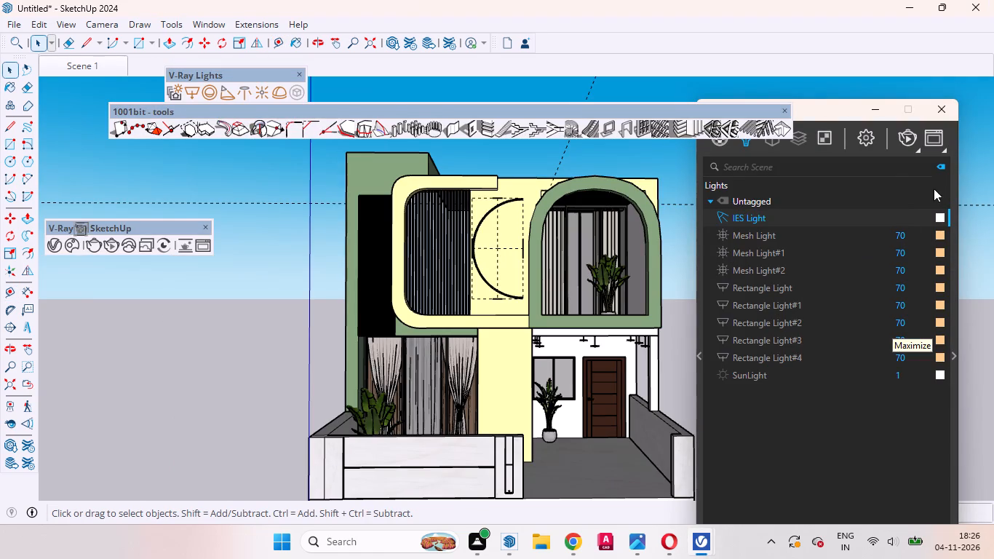
Place a third guide on the balcony's slatted ceiling, parallel to its outer side edge, a short distance in from the side wall opposite the first guide.
scroll(658, 203, up, 6)
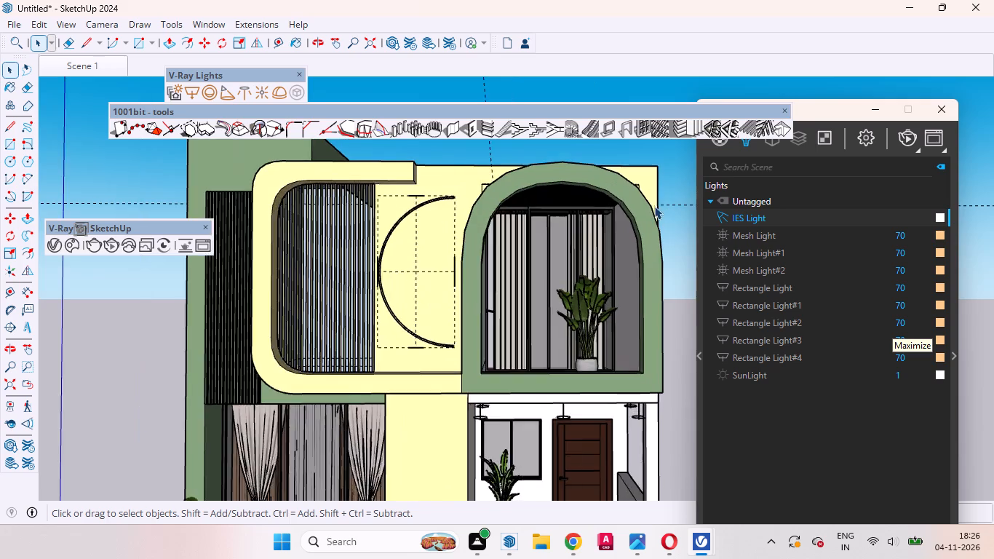
scroll(654, 206, up, 7)
middle_drag(584, 218, 622, 159)
scroll(444, 247, down, 12)
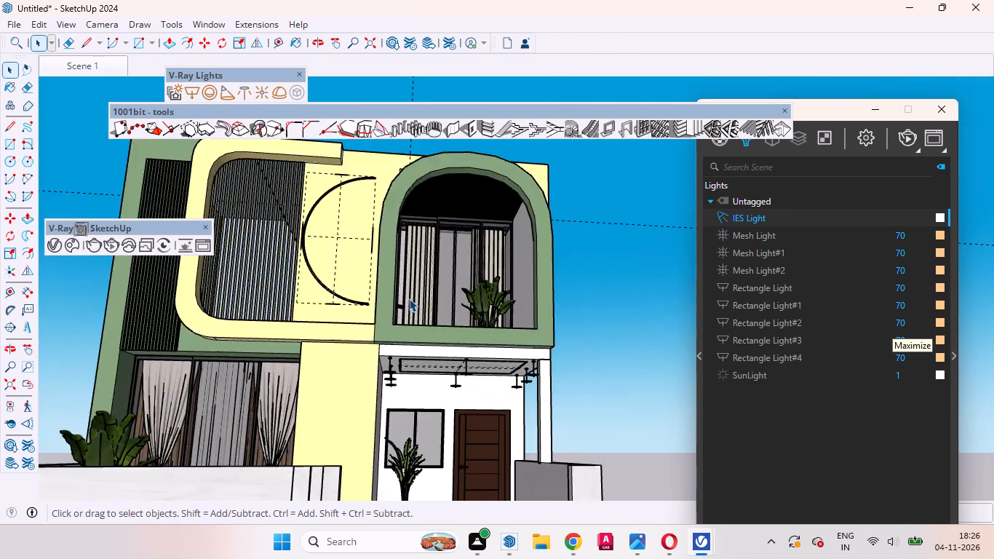
scroll(409, 298, down, 5)
scroll(502, 218, up, 6)
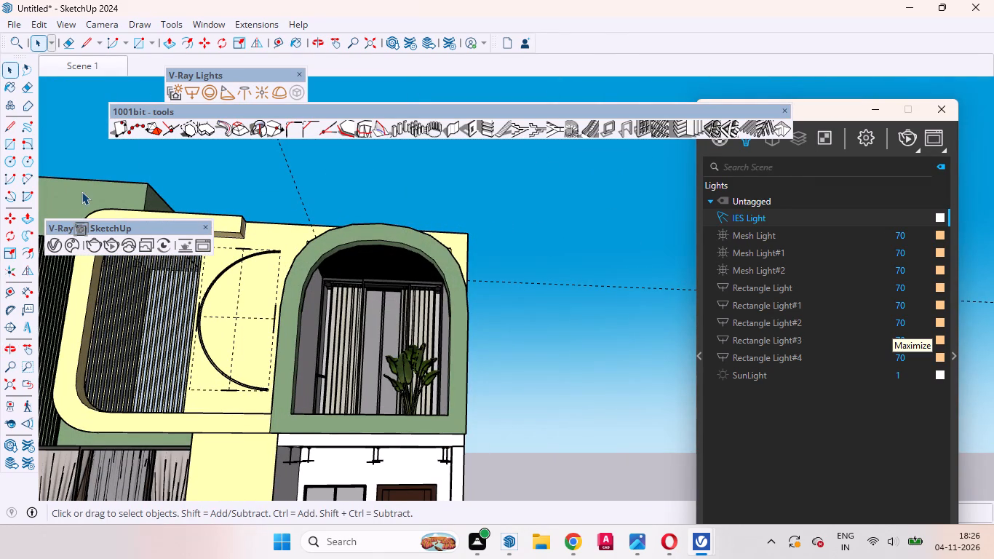
key(t)
scroll(399, 300, up, 6)
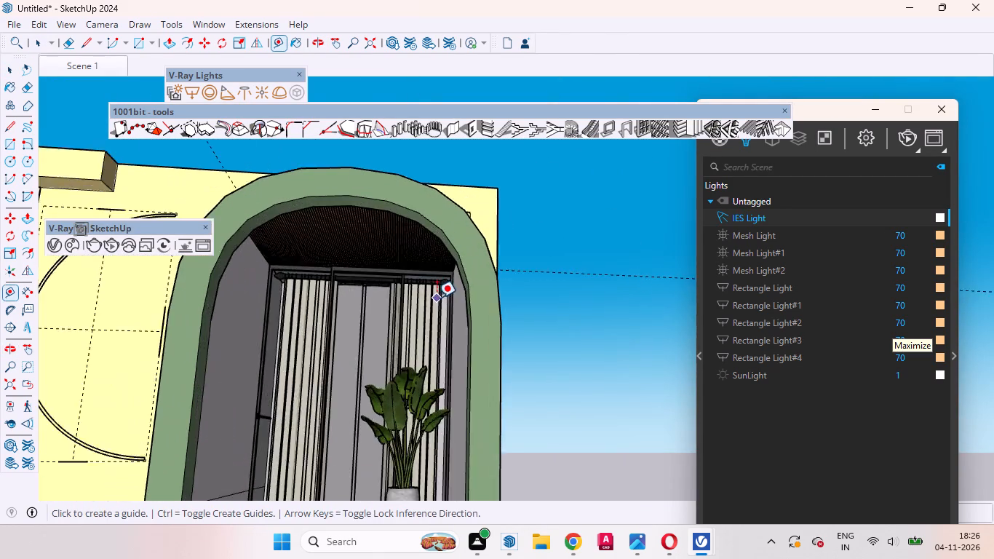
scroll(437, 298, up, 4)
middle_drag(430, 282, 498, 226)
scroll(498, 227, up, 1)
scroll(422, 289, down, 9)
scroll(541, 237, up, 3)
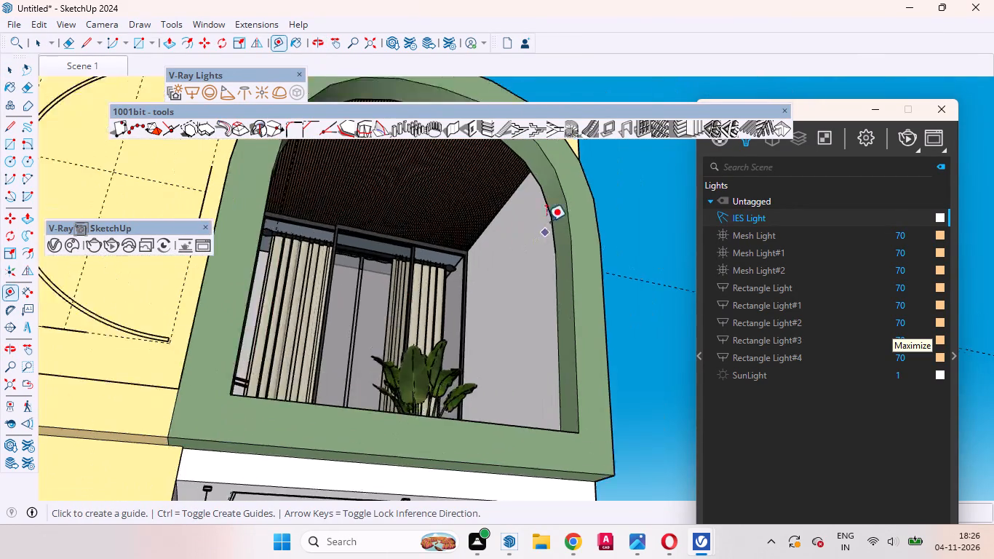
scroll(546, 221, up, 17)
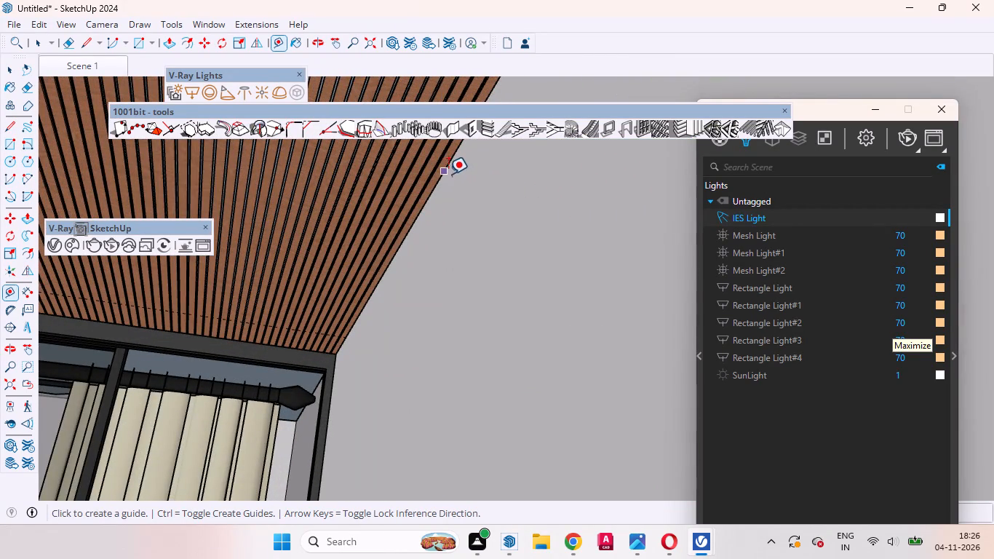
click(445, 170)
scroll(378, 174, down, 10)
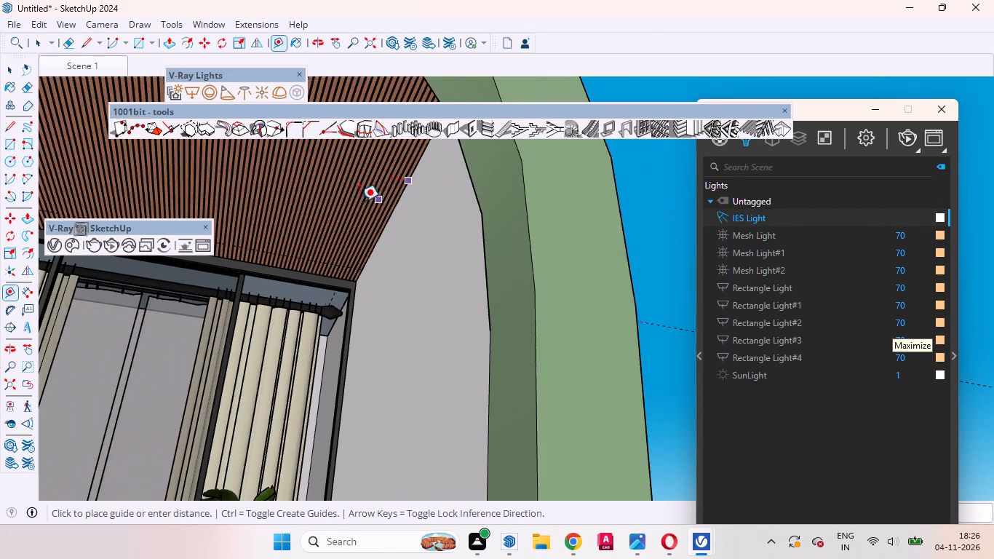
scroll(343, 202, up, 15)
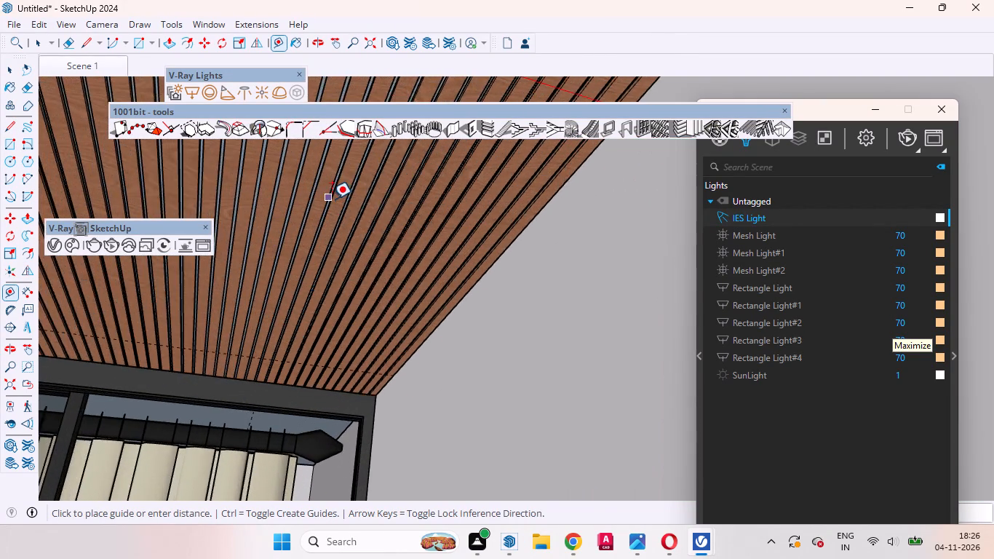
scroll(332, 199, up, 2)
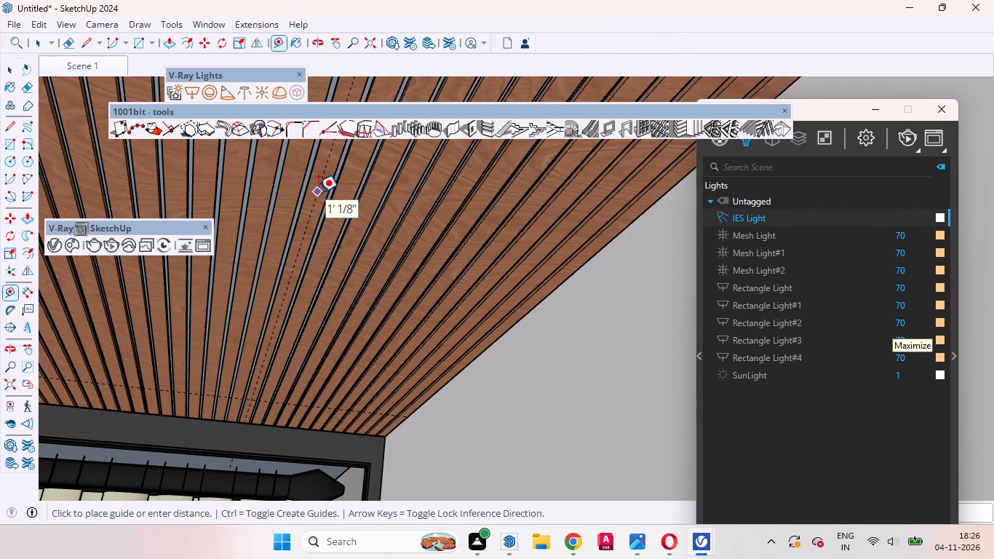
click(416, 216)
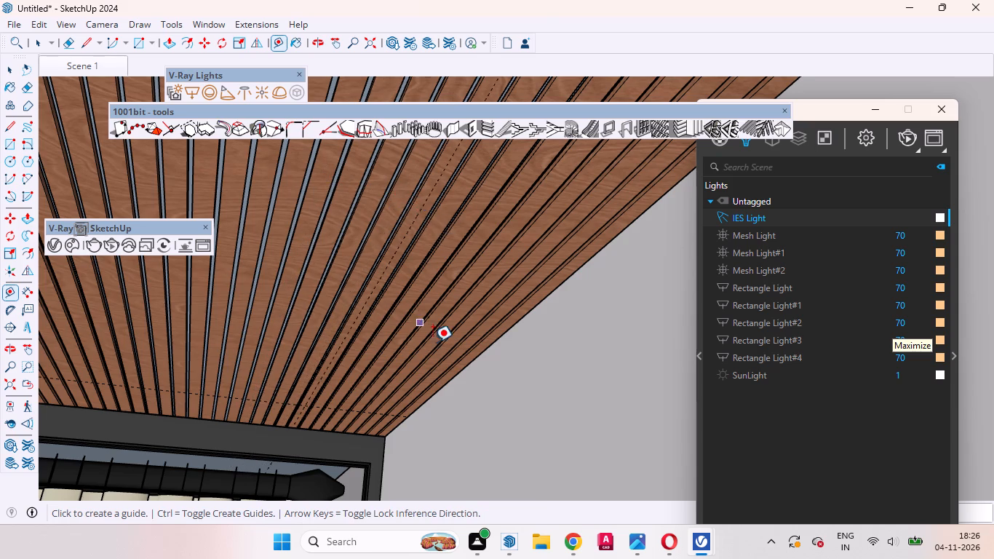
scroll(433, 342, down, 4)
key(space)
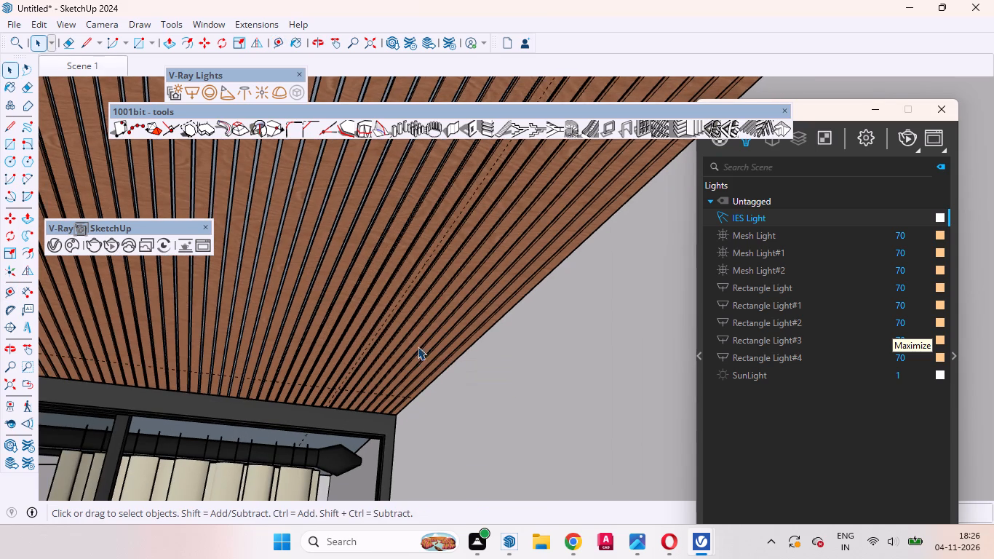
Copy the porch's front corner IES light beside the yellow wall to the balcony ceiling, at the rear guide crossing near the yellow wall.
scroll(452, 370, down, 1)
scroll(452, 370, up, 2)
scroll(452, 370, down, 19)
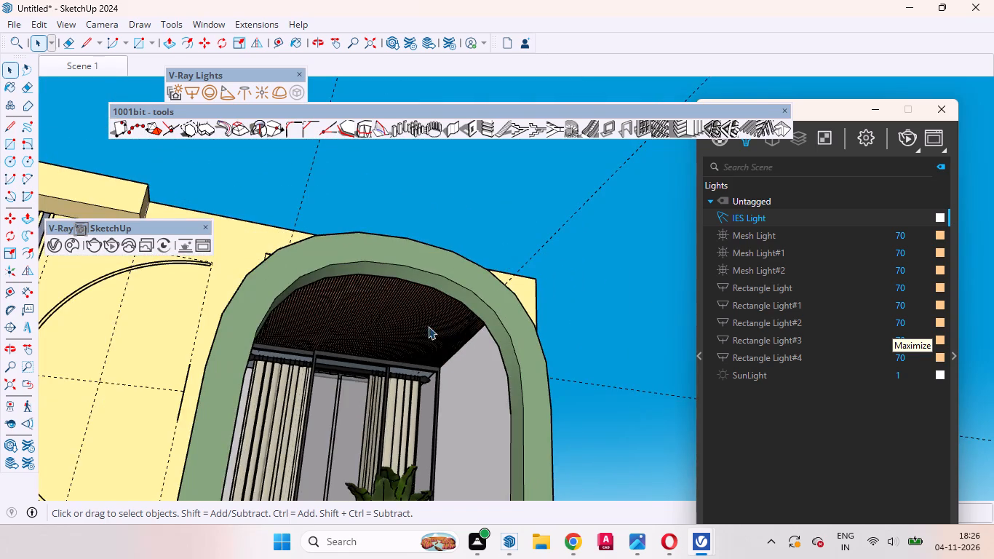
middle_drag(428, 326, 420, 257)
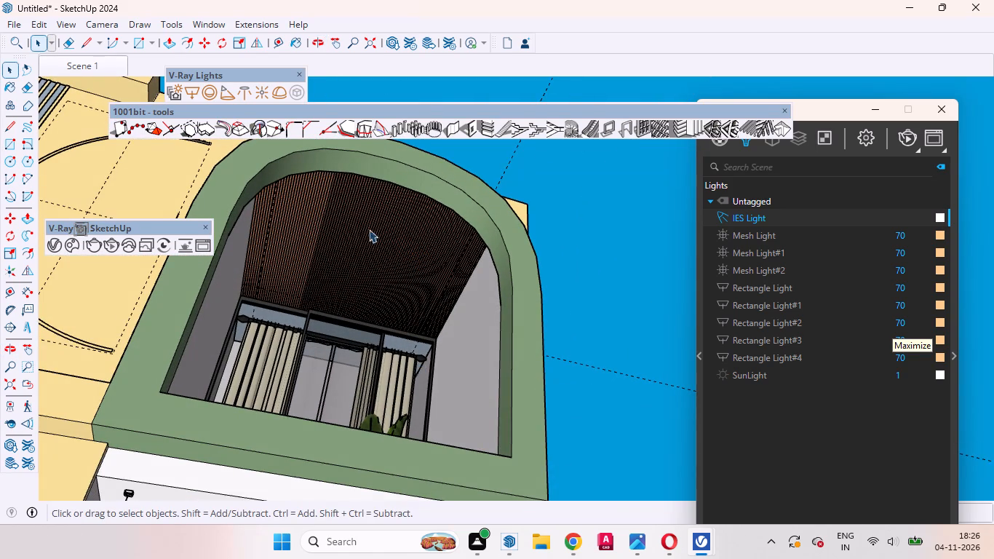
scroll(377, 220, up, 2)
scroll(334, 294, down, 17)
scroll(314, 377, up, 13)
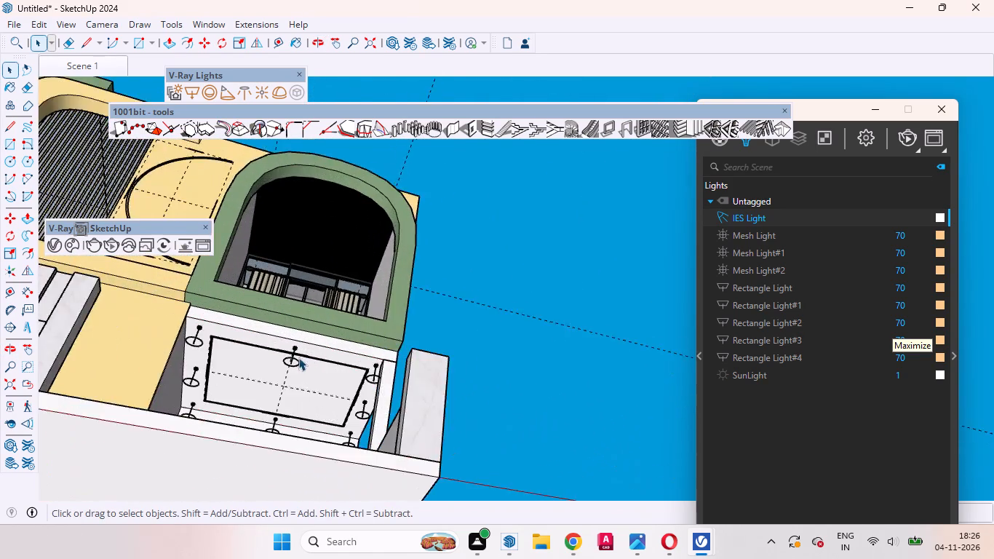
scroll(298, 357, up, 3)
middle_drag(299, 377, 301, 408)
scroll(162, 304, up, 4)
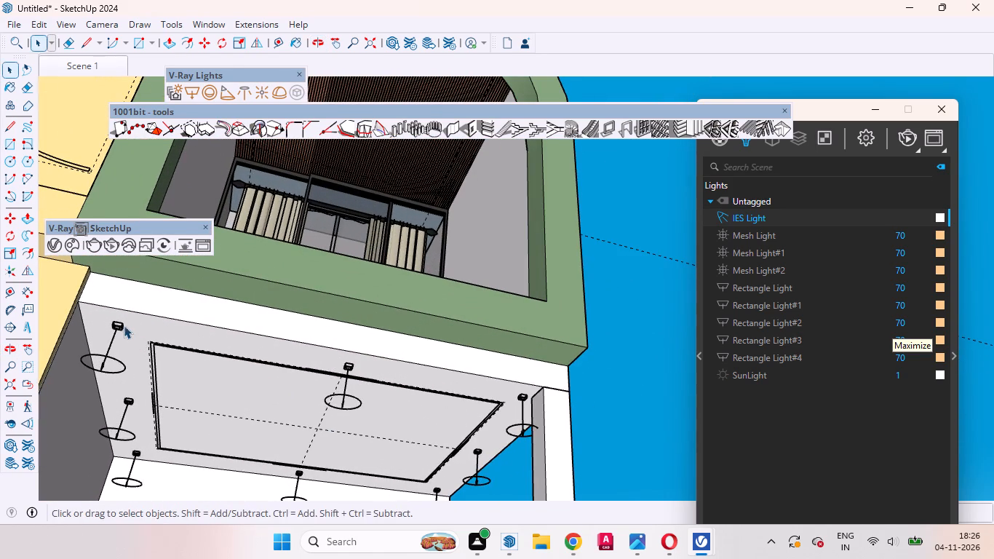
click(118, 323)
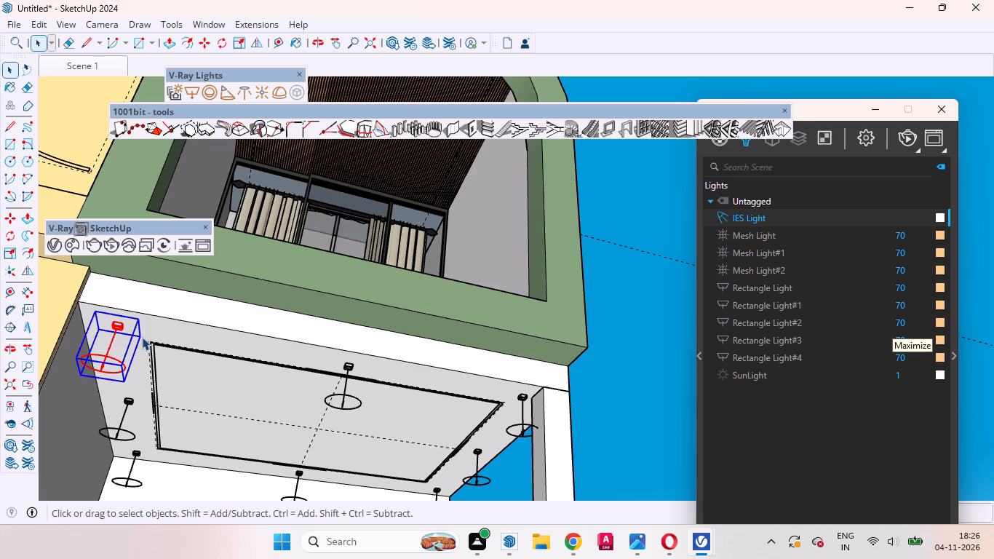
key(m)
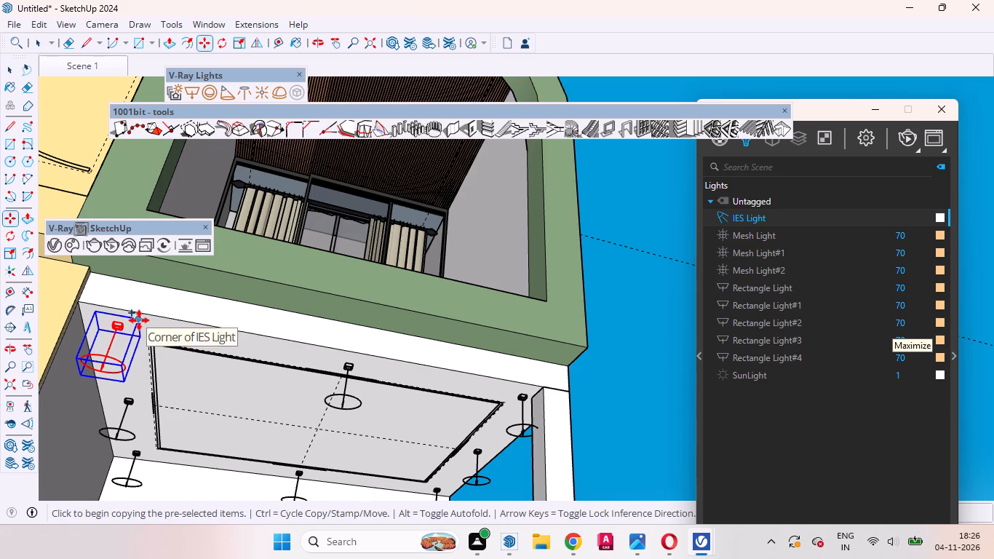
click(139, 320)
scroll(240, 328, down, 9)
scroll(303, 225, up, 5)
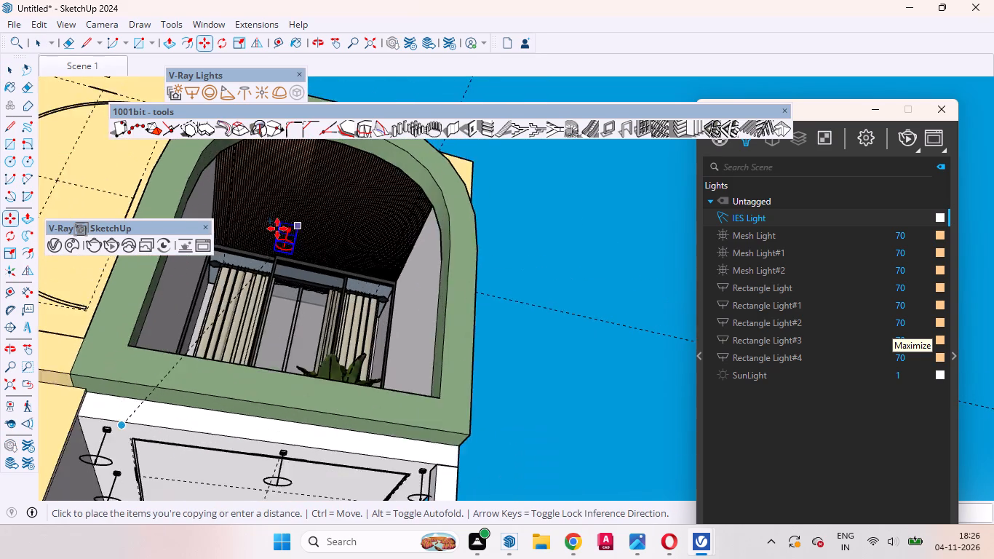
scroll(277, 229, up, 6)
scroll(301, 238, down, 4)
middle_drag(314, 269, 276, 269)
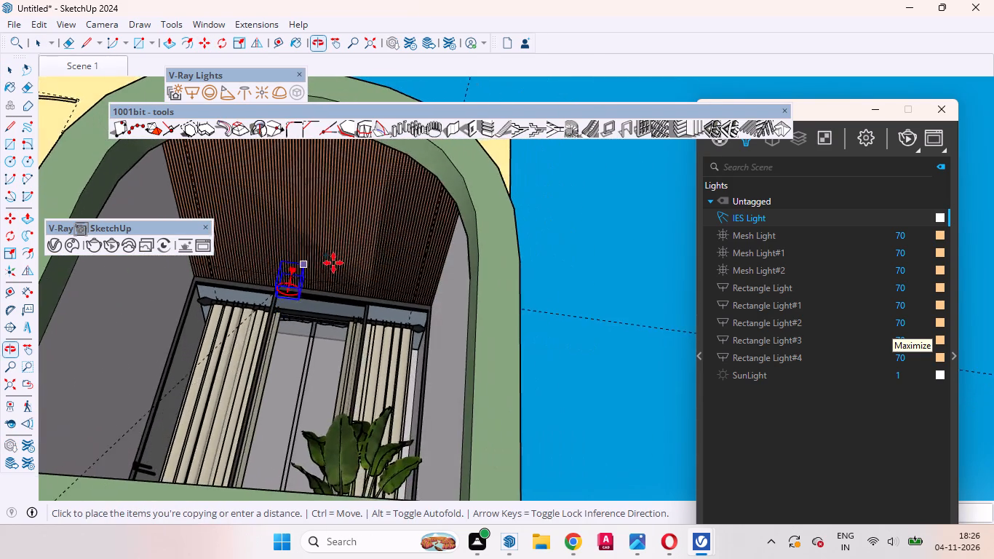
scroll(335, 263, down, 8)
scroll(280, 274, up, 19)
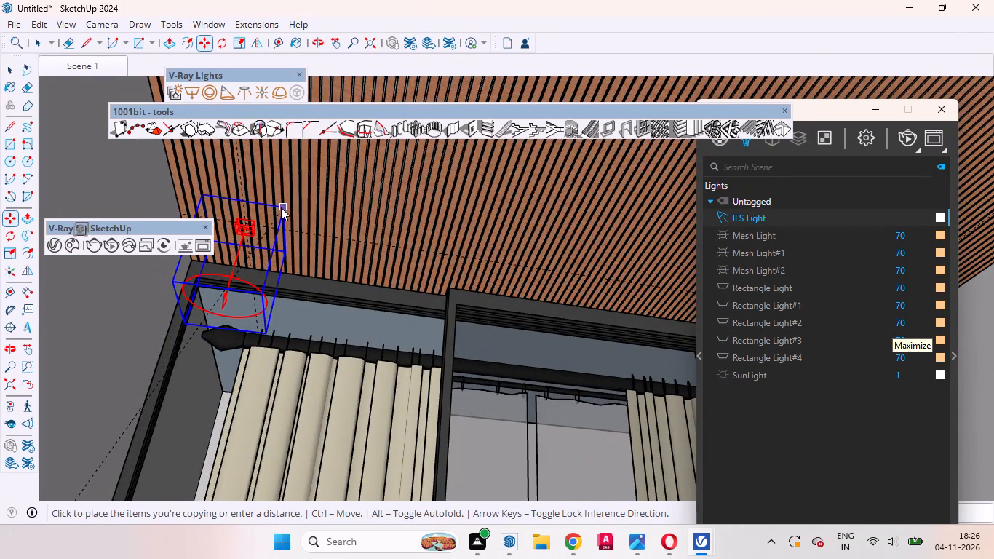
click(281, 207)
Copy the balcony IES light along the red axis to the opposite rear corner, at the outer side guide.
scroll(294, 292, down, 10)
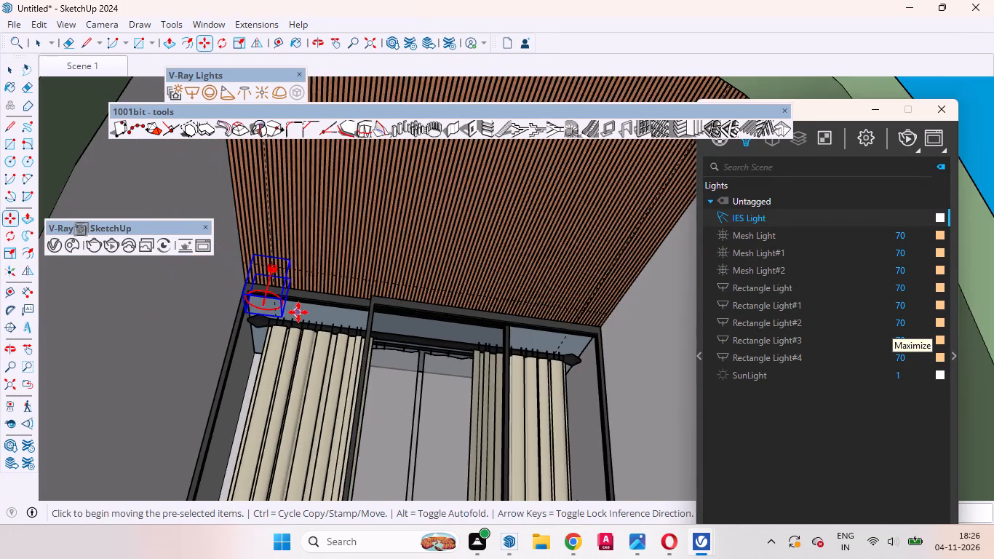
middle_drag(299, 317, 123, 375)
scroll(280, 370, down, 5)
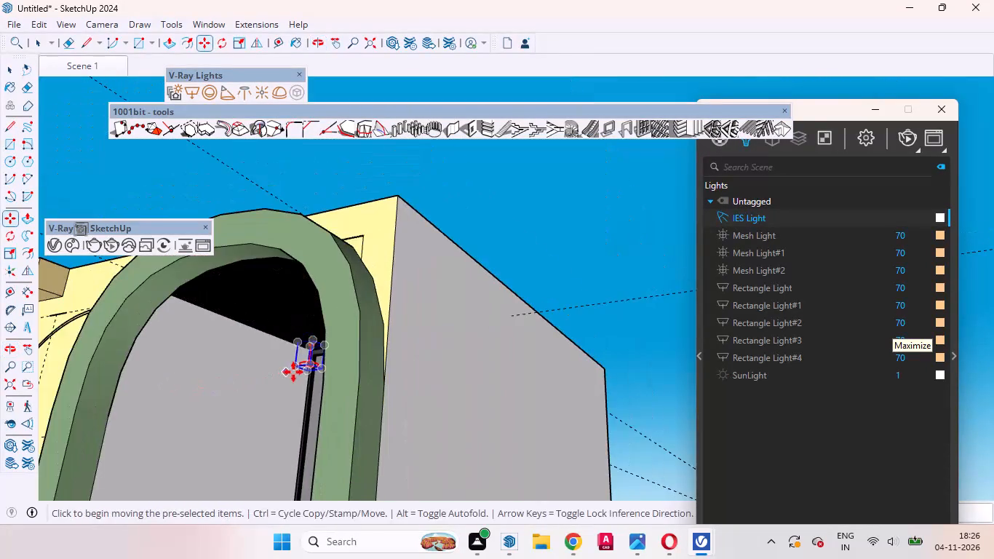
scroll(321, 320, up, 11)
middle_drag(320, 392, 416, 413)
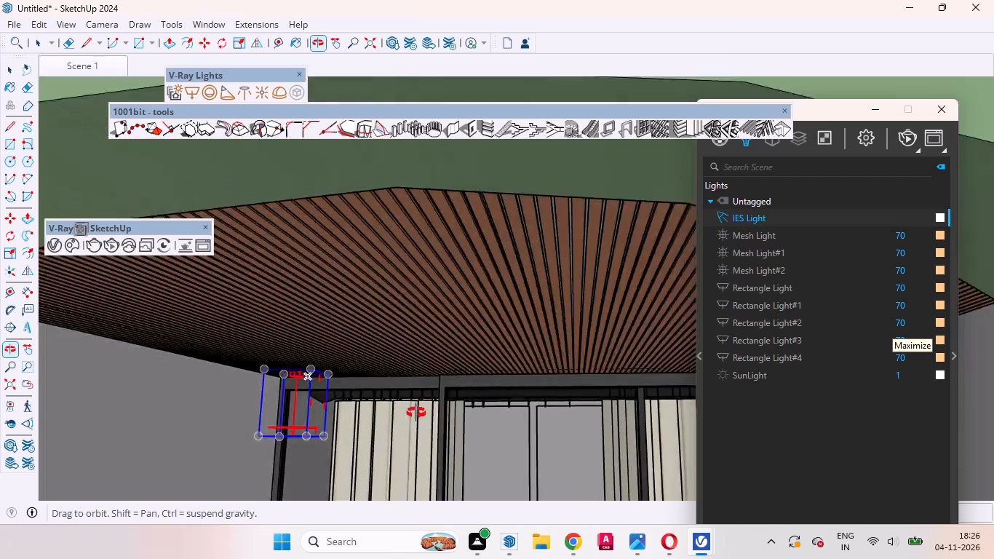
middle_drag(416, 413, 281, 370)
middle_drag(250, 380, 479, 393)
scroll(479, 385, up, 1)
scroll(479, 384, down, 3)
scroll(480, 384, up, 1)
scroll(480, 384, down, 14)
scroll(501, 358, up, 1)
scroll(501, 358, down, 20)
scroll(501, 358, down, 1)
scroll(405, 344, up, 3)
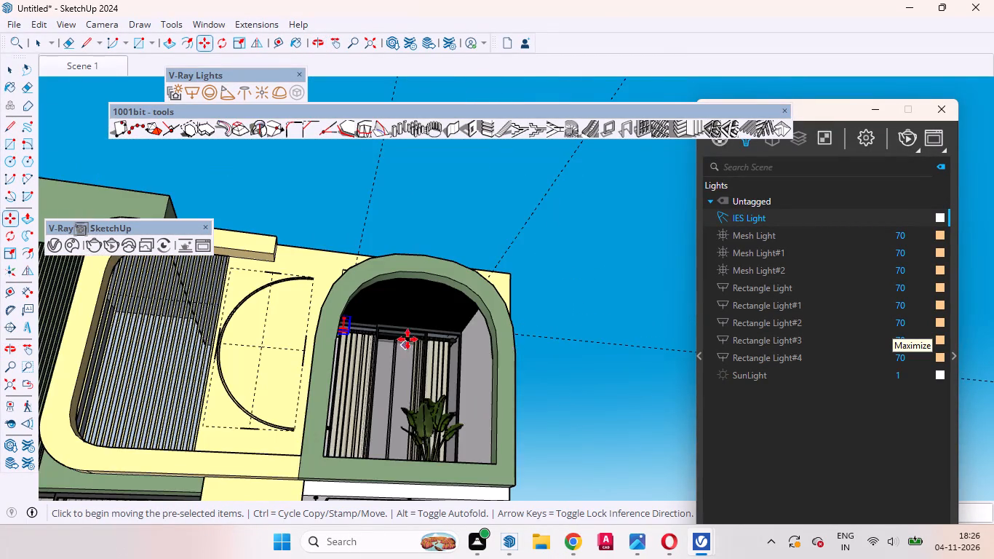
scroll(407, 339, up, 4)
middle_click(333, 350)
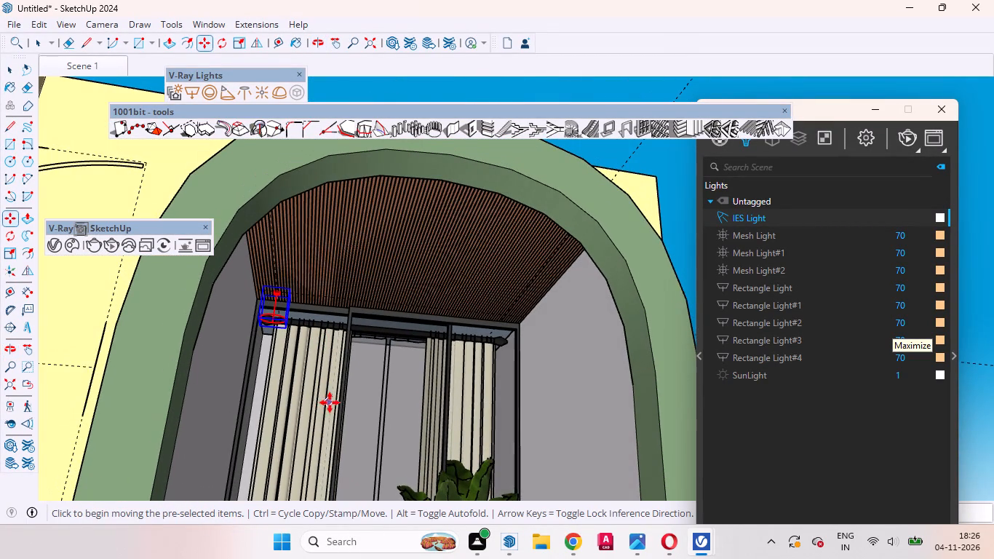
key(m)
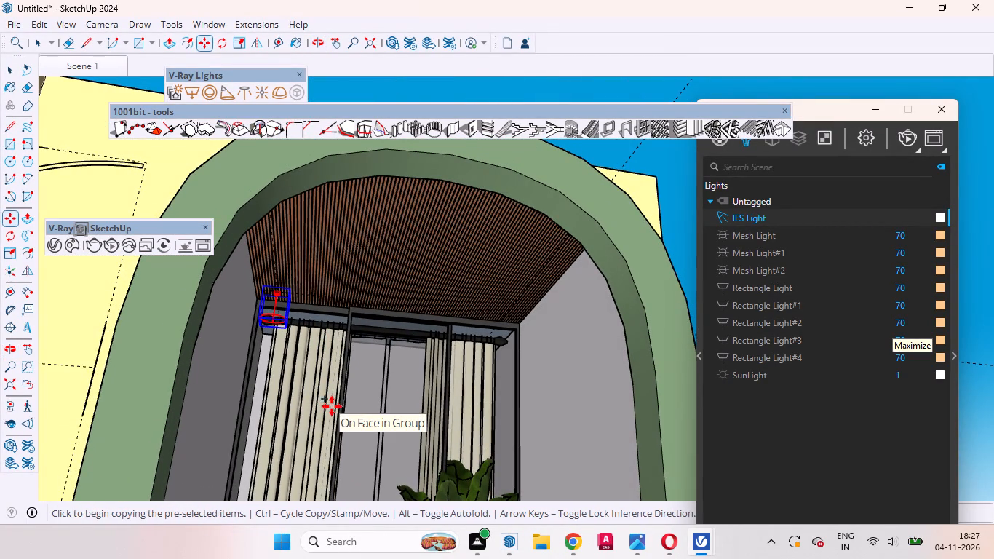
click(279, 388)
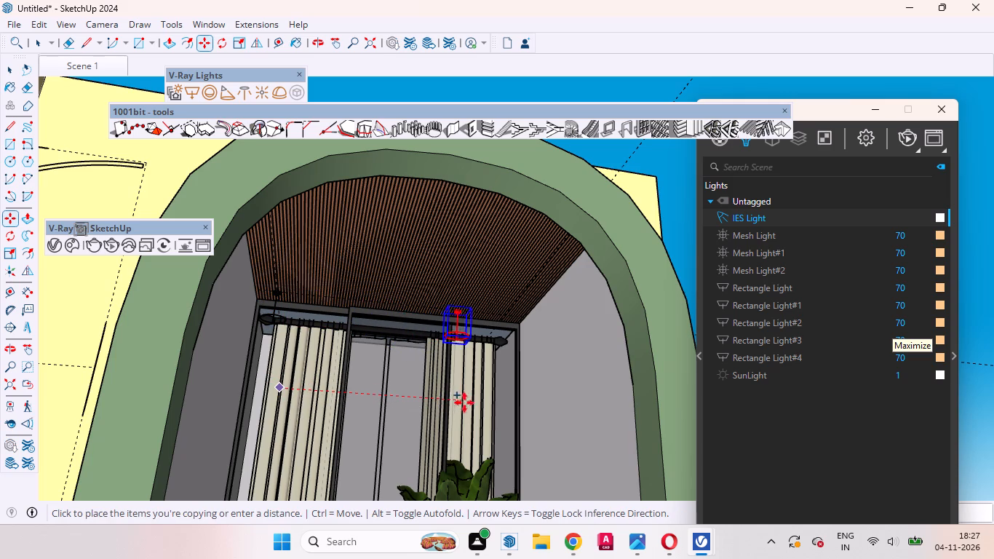
click(505, 400)
Copy the IES light back along the red axis to about midway between the two rear corner lights.
click(505, 400)
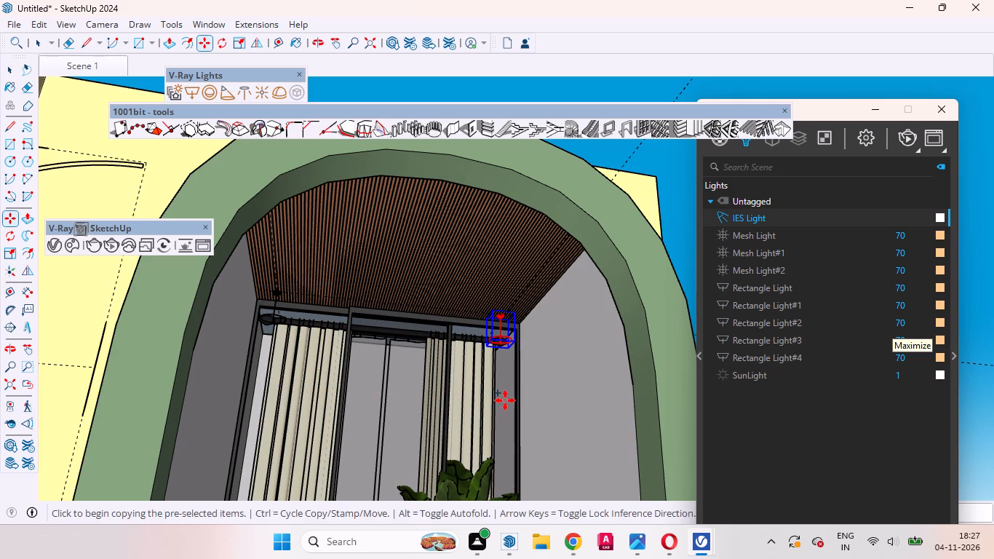
click(390, 393)
key(space)
Copy both rear corner IES lights of the balcony ceiling forward along the green axis to near the front arch.
middle_drag(421, 403, 302, 380)
scroll(302, 353, up, 4)
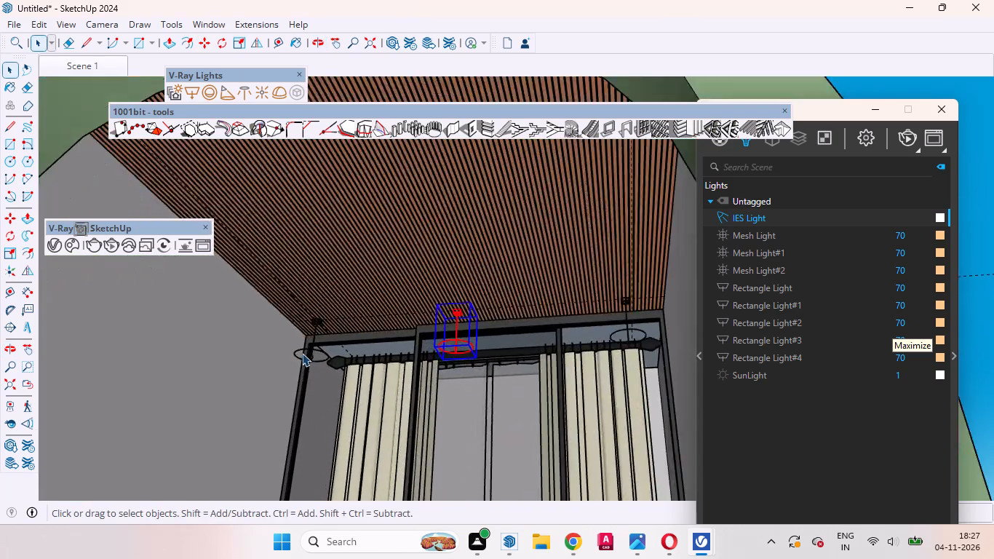
scroll(302, 353, up, 5)
middle_drag(324, 338, 345, 341)
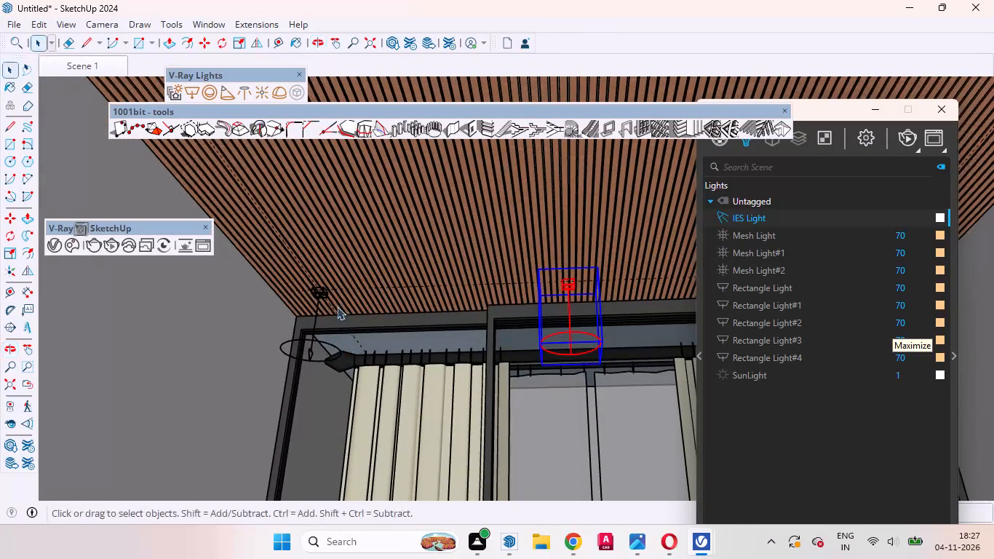
click(313, 302)
click(320, 298)
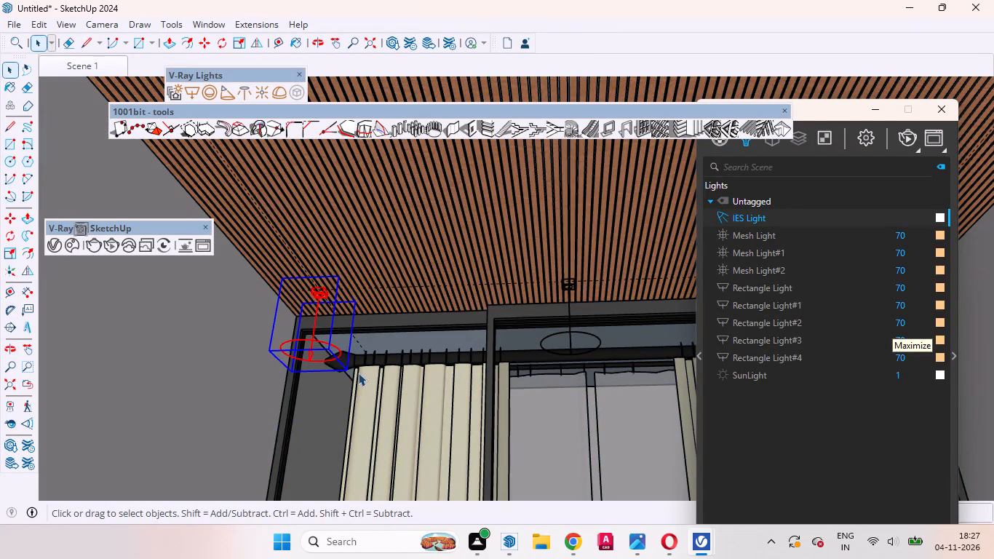
scroll(352, 380, down, 12)
ctrl+scroll(522, 359, up, 7)
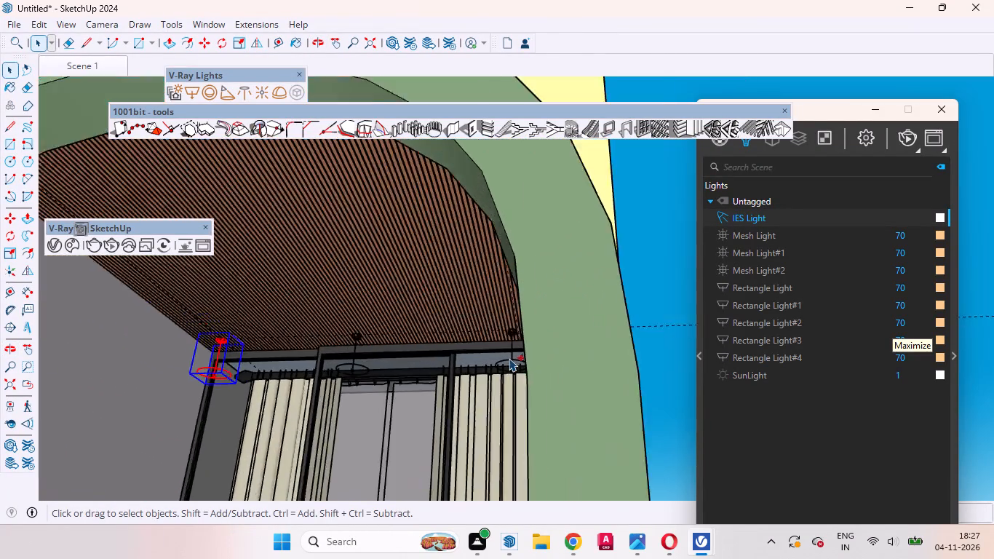
ctrl+scroll(509, 358, up, 6)
ctrl+click(512, 361)
ctrl+middle_drag(506, 368, 510, 435)
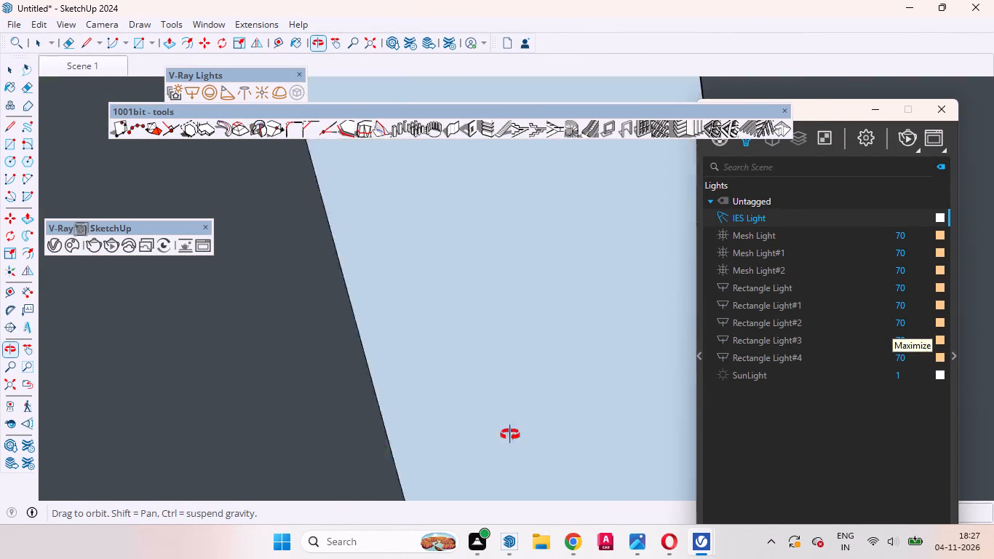
ctrl+middle_drag(510, 435, 513, 435)
ctrl+scroll(626, 403, down, 20)
ctrl+scroll(626, 403, down, 1)
ctrl+scroll(495, 350, up, 1)
ctrl+scroll(495, 350, down, 2)
ctrl+middle_drag(412, 358, 298, 388)
ctrl+scroll(317, 340, up, 5)
ctrl+scroll(338, 341, down, 5)
ctrl+middle_drag(364, 369, 328, 328)
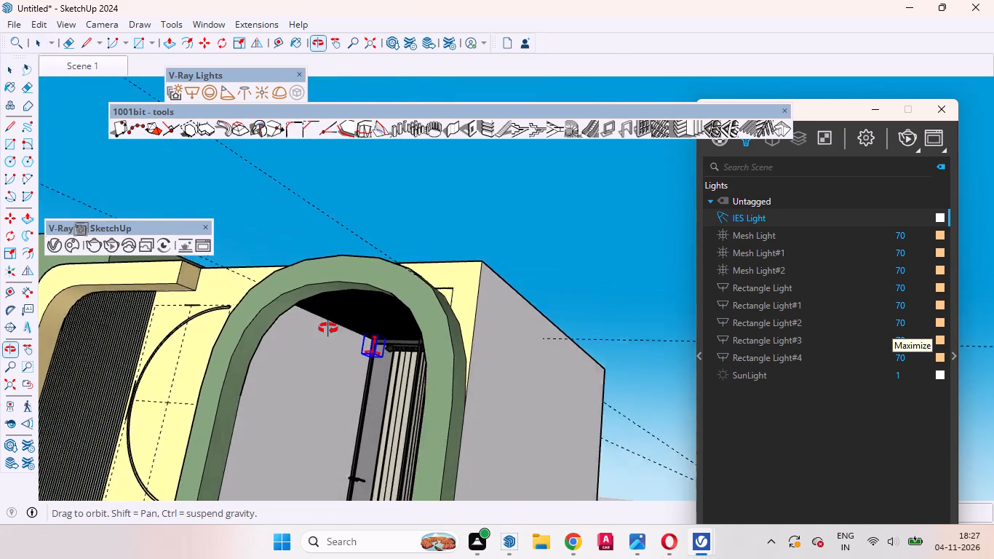
ctrl+middle_drag(328, 328, 317, 303)
ctrl+scroll(329, 323, down, 9)
ctrl+scroll(358, 322, up, 9)
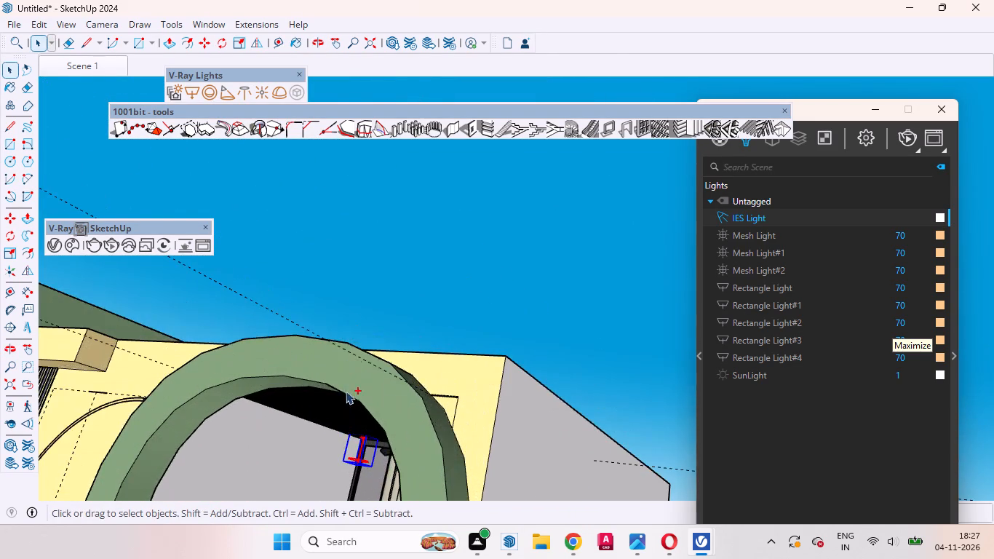
ctrl+middle_drag(346, 391, 319, 279)
ctrl+scroll(371, 379, up, 1)
ctrl+scroll(264, 419, down, 3)
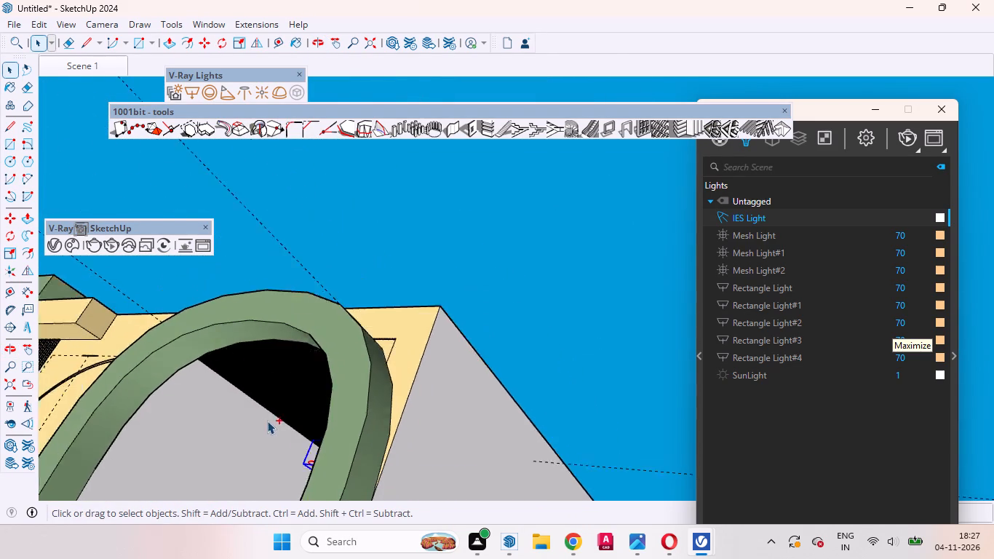
ctrl+scroll(267, 421, down, 7)
ctrl+middle_drag(447, 381, 454, 368)
ctrl+scroll(447, 381, up, 1)
ctrl+scroll(451, 378, down, 6)
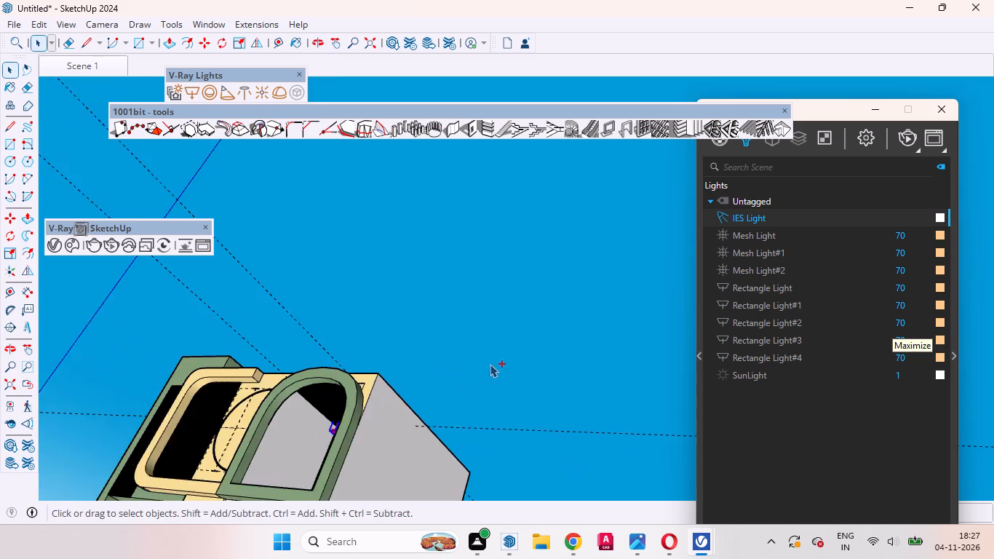
ctrl+scroll(490, 364, down, 2)
ctrl+scroll(317, 395, up, 11)
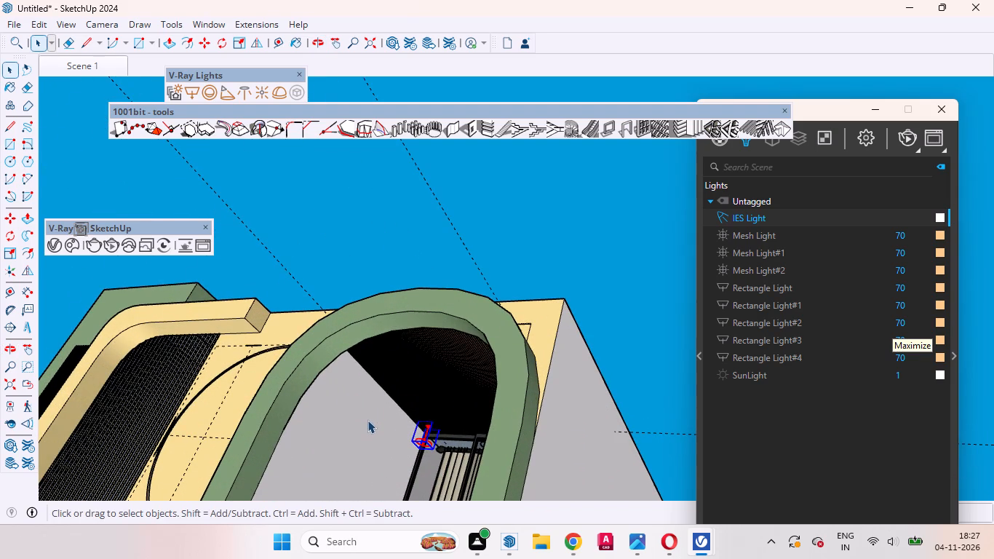
key(m)
click(394, 440)
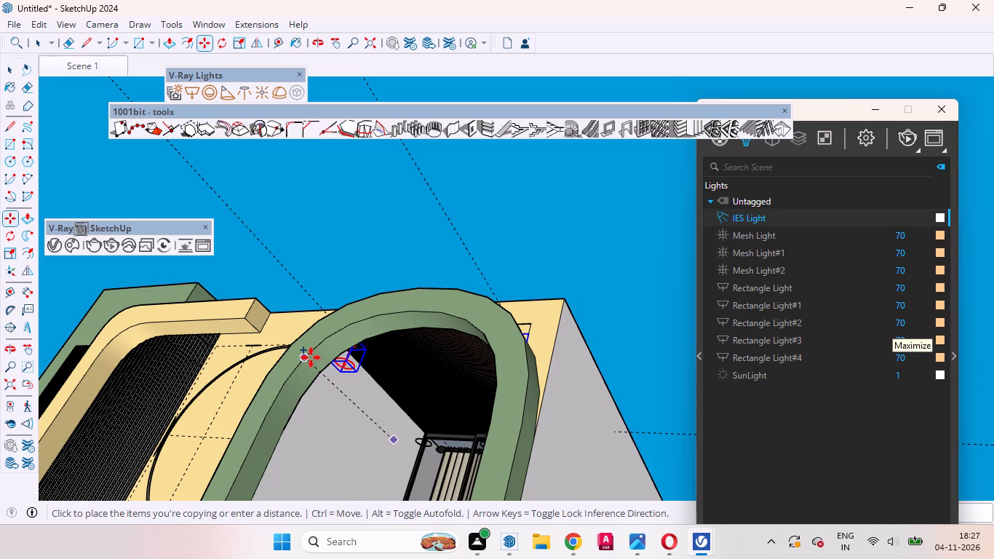
key(Left)
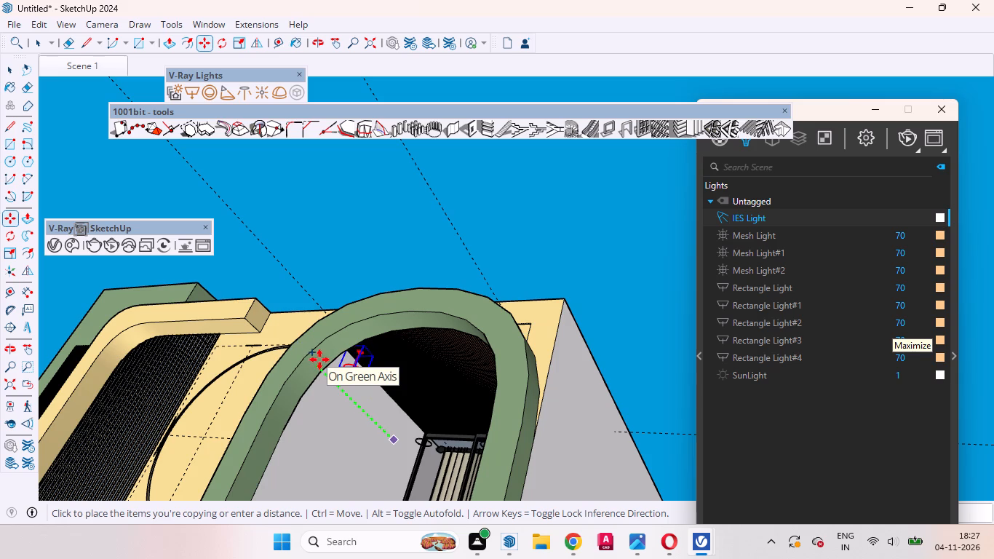
click(319, 360)
key(space)
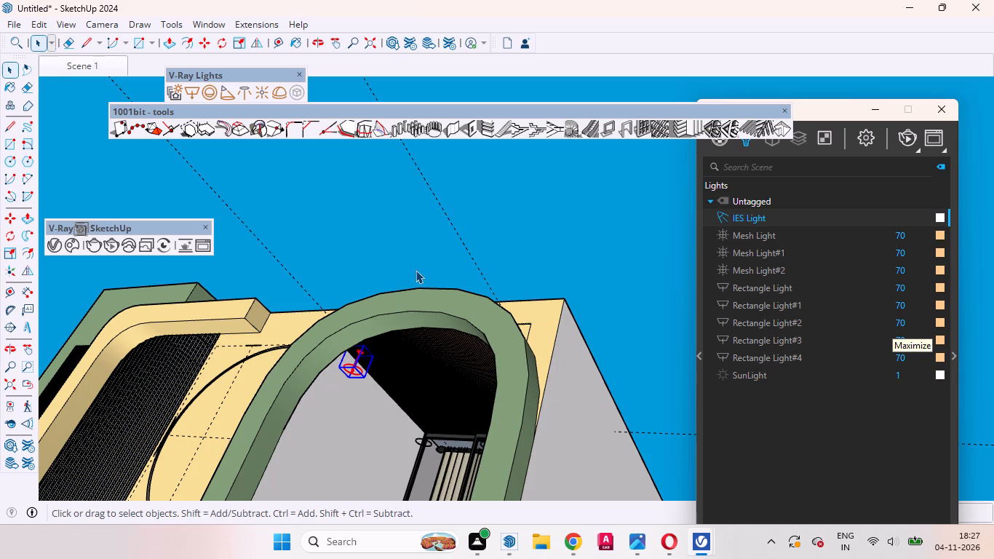
click(391, 274)
Copy the middle rear IES light forward along the green axis towards the balcony's front arch.
scroll(345, 365, up, 6)
middle_drag(367, 396, 385, 347)
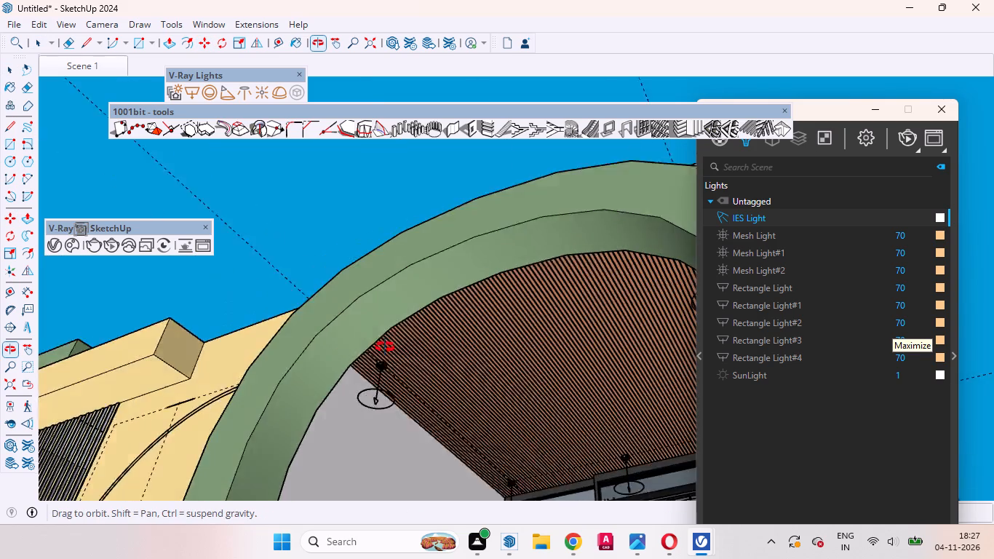
middle_drag(385, 347, 391, 266)
scroll(394, 267, up, 1)
scroll(407, 291, down, 4)
middle_drag(437, 340, 488, 424)
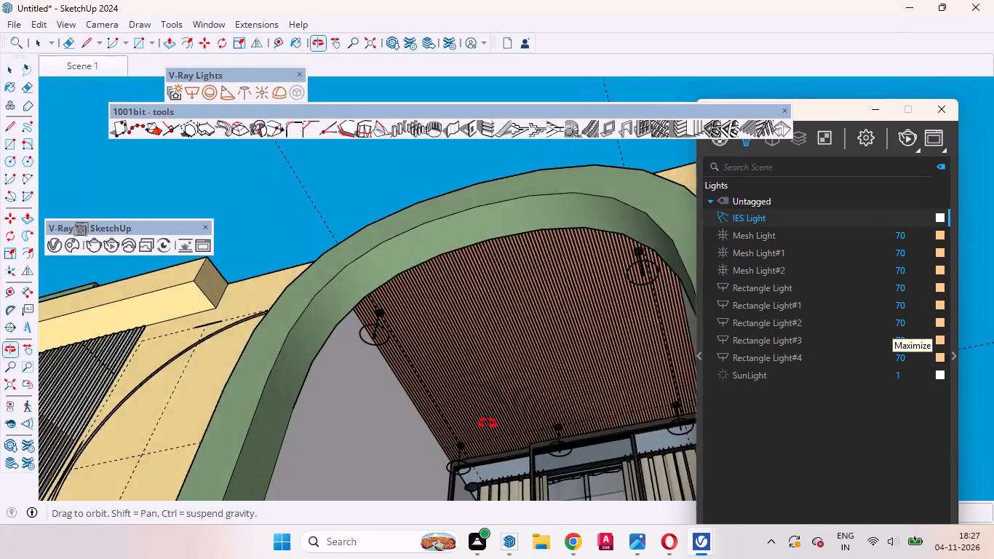
middle_drag(488, 424, 512, 481)
scroll(535, 434, up, 13)
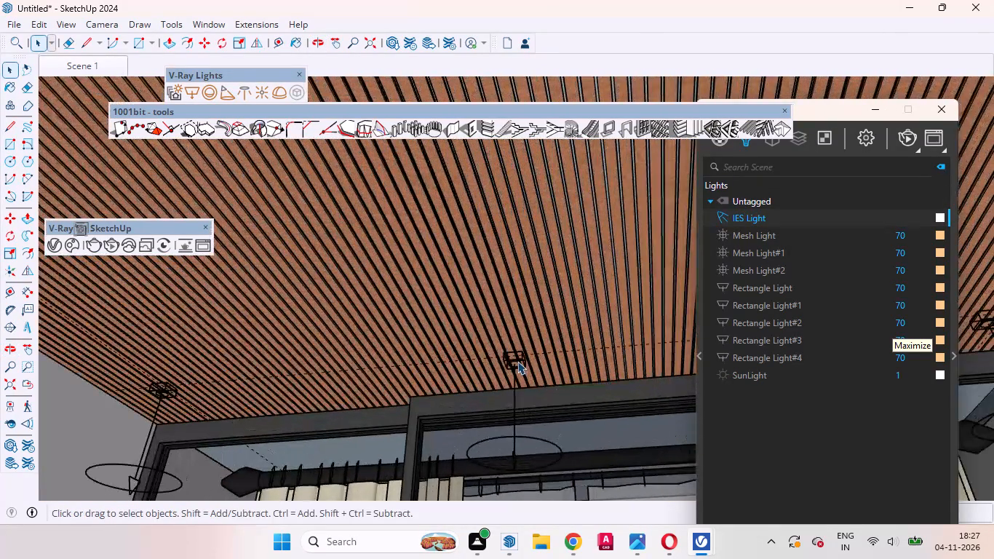
click(517, 361)
scroll(451, 356, down, 20)
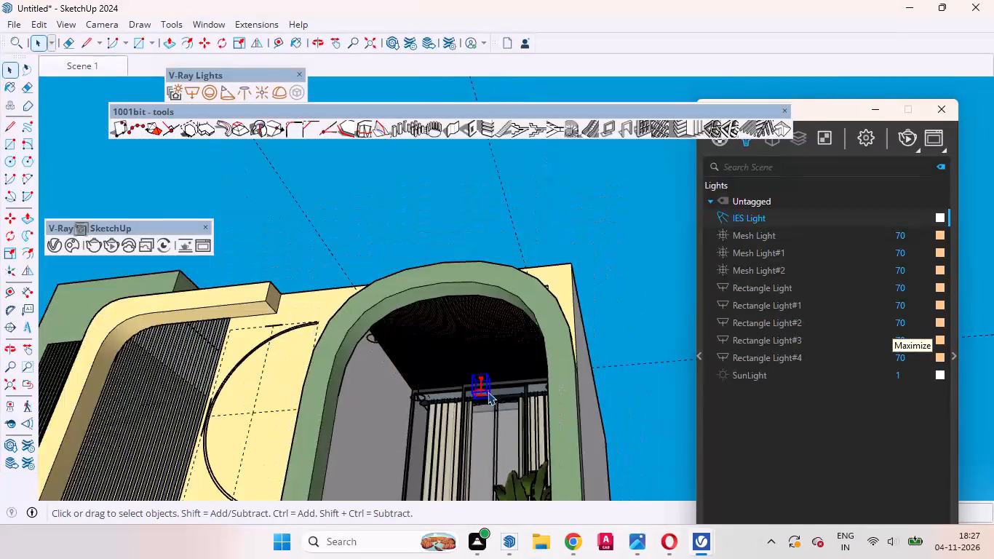
middle_drag(489, 374, 445, 329)
scroll(467, 357, up, 5)
middle_drag(498, 389, 476, 401)
scroll(494, 409, up, 3)
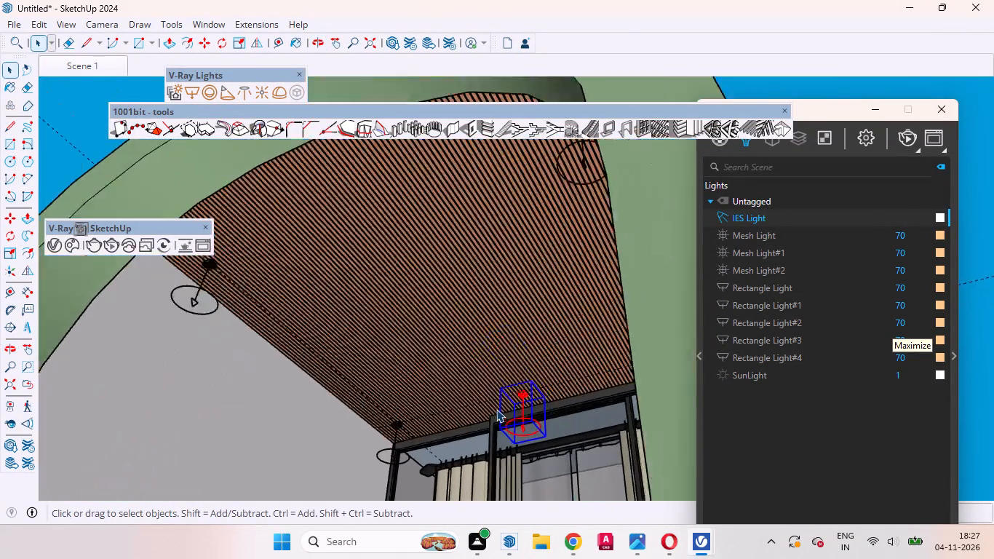
scroll(496, 409, up, 1)
key(m)
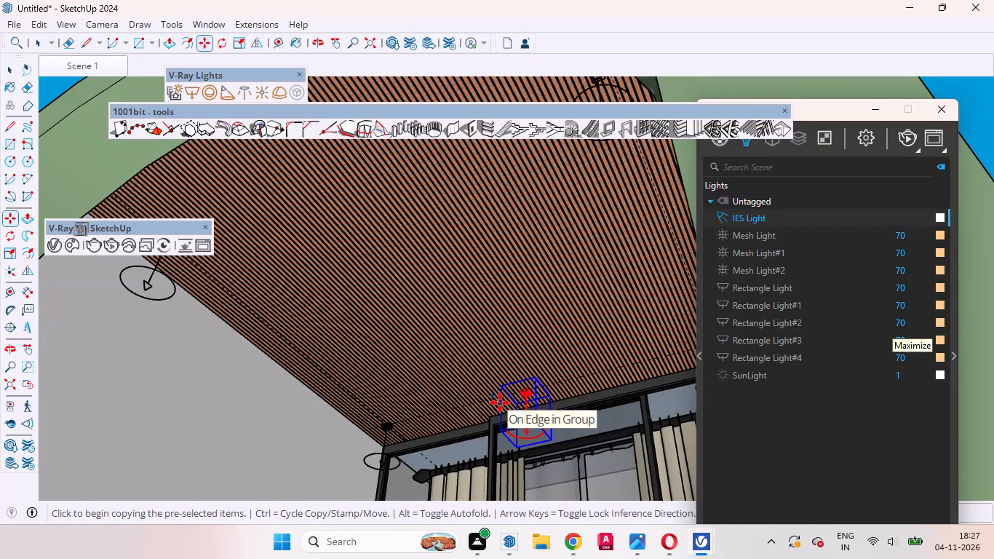
scroll(498, 394, down, 5)
middle_drag(496, 395, 479, 417)
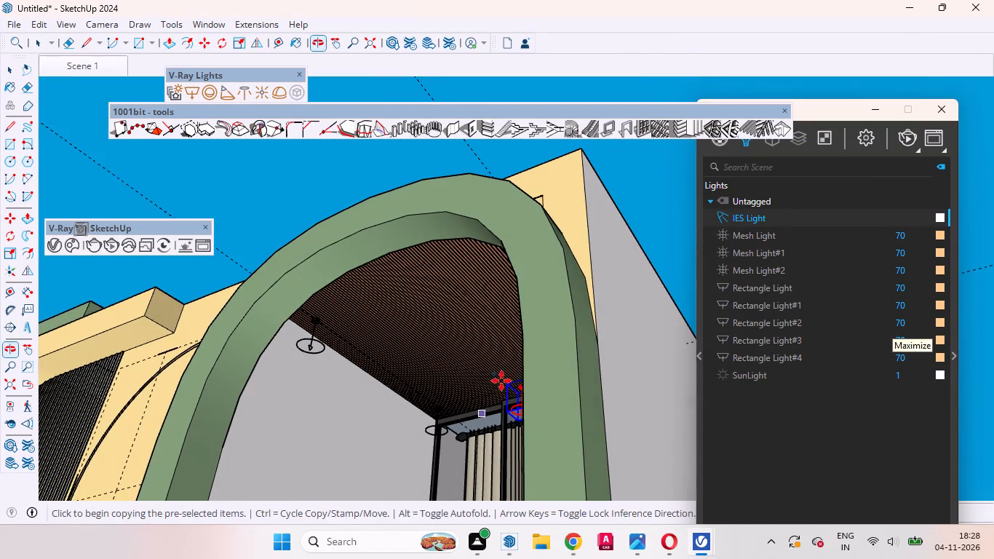
click(498, 367)
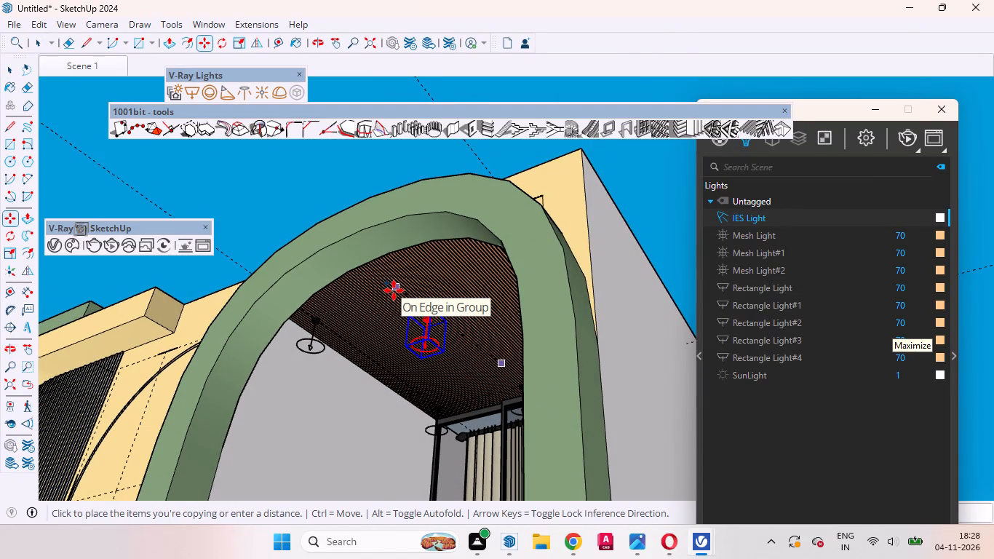
key(Left)
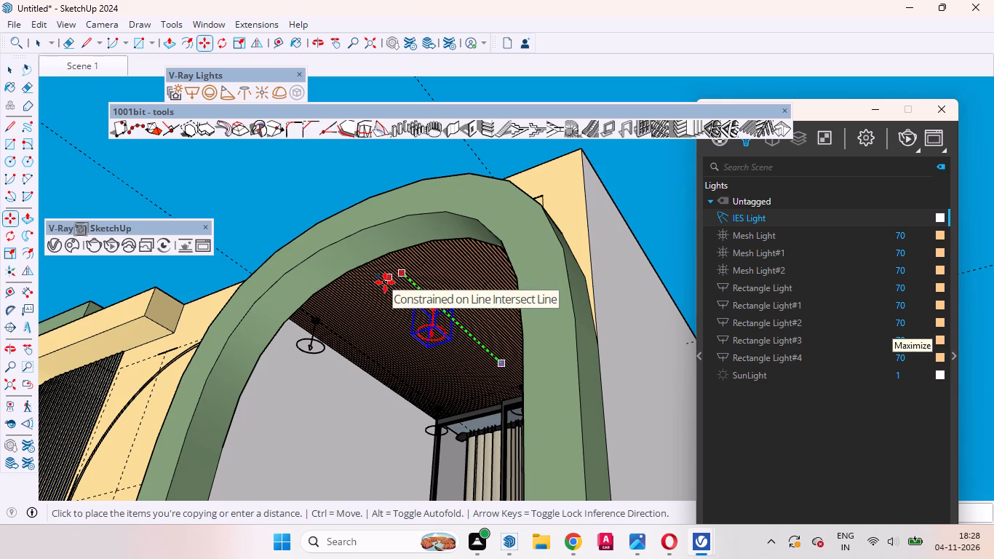
click(385, 282)
Move the new middle IES light a little further along the green axis towards the front arch.
click(437, 296)
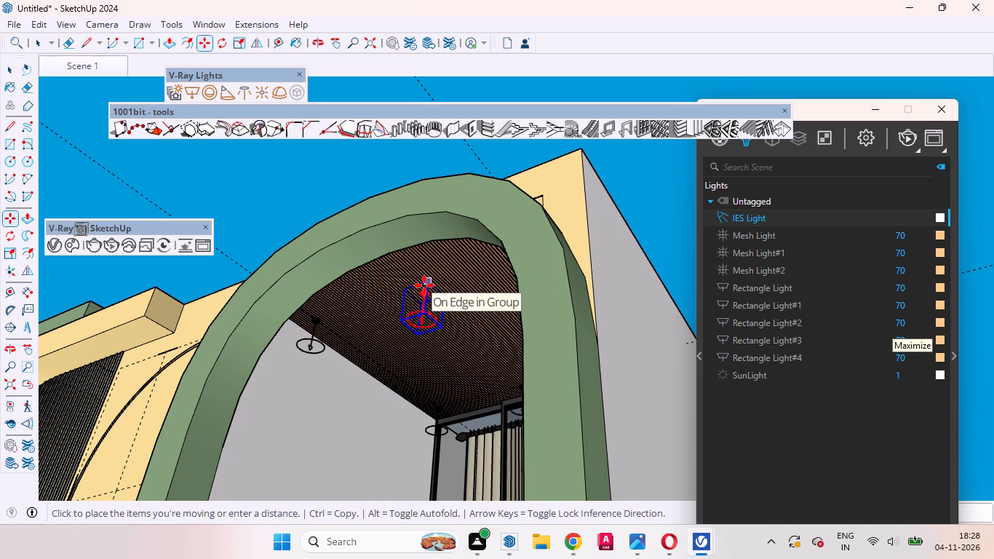
key(Left)
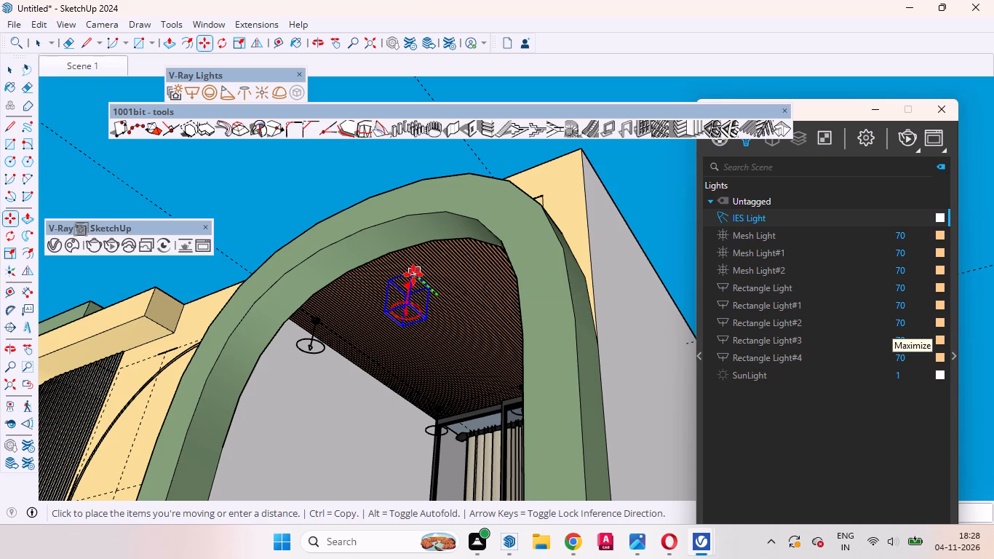
click(413, 274)
middle_drag(436, 318, 600, 433)
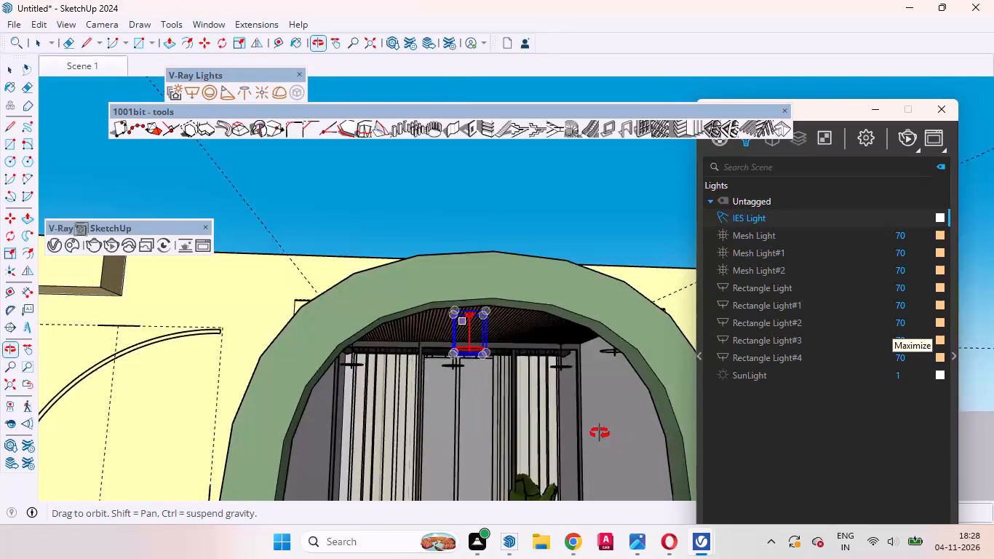
middle_drag(600, 433, 536, 397)
scroll(514, 353, up, 1)
key(space)
click(570, 201)
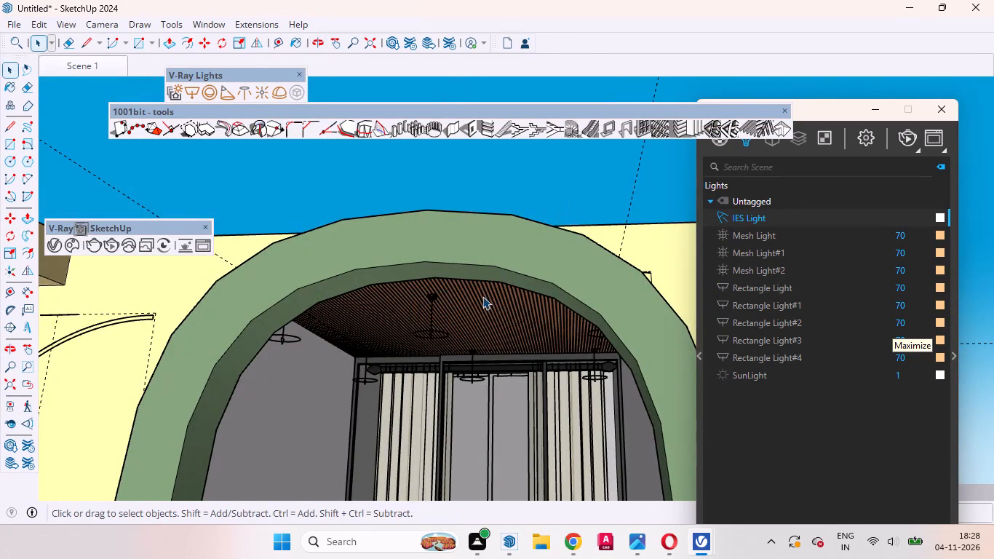
Copy the balcony ceiling's front-left IES light back along the green axis to about midway between the front and rear corner lights.
middle_drag(482, 297, 315, 370)
scroll(338, 368, up, 6)
scroll(375, 360, down, 4)
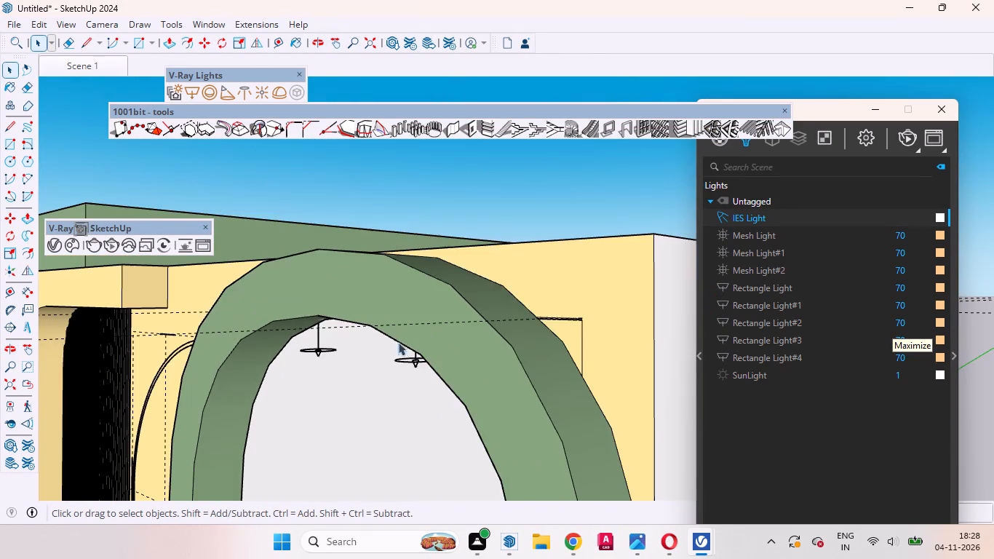
middle_drag(362, 417, 567, 261)
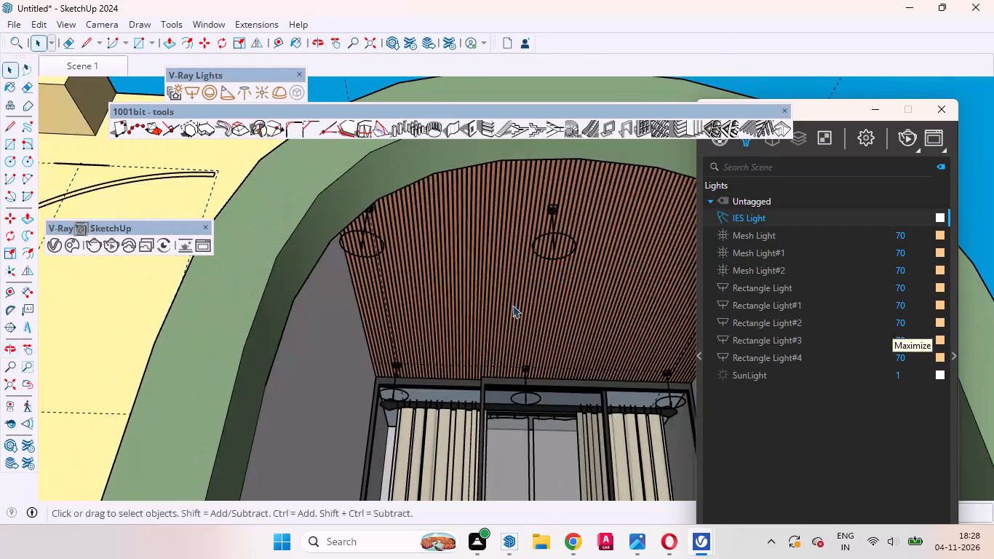
scroll(409, 339, down, 4)
middle_drag(417, 343, 335, 323)
scroll(379, 294, up, 4)
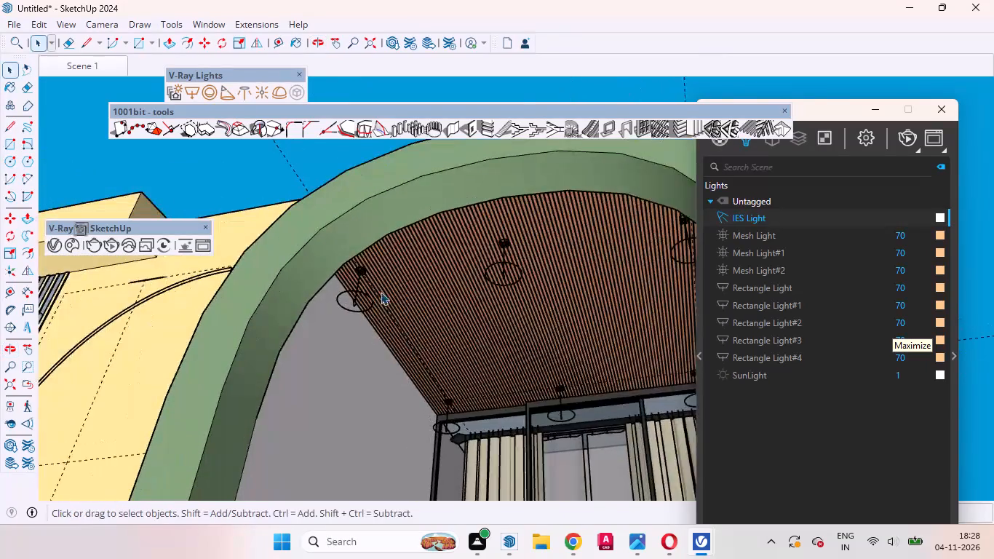
middle_drag(383, 319, 309, 341)
scroll(339, 314, up, 6)
middle_drag(365, 314, 343, 349)
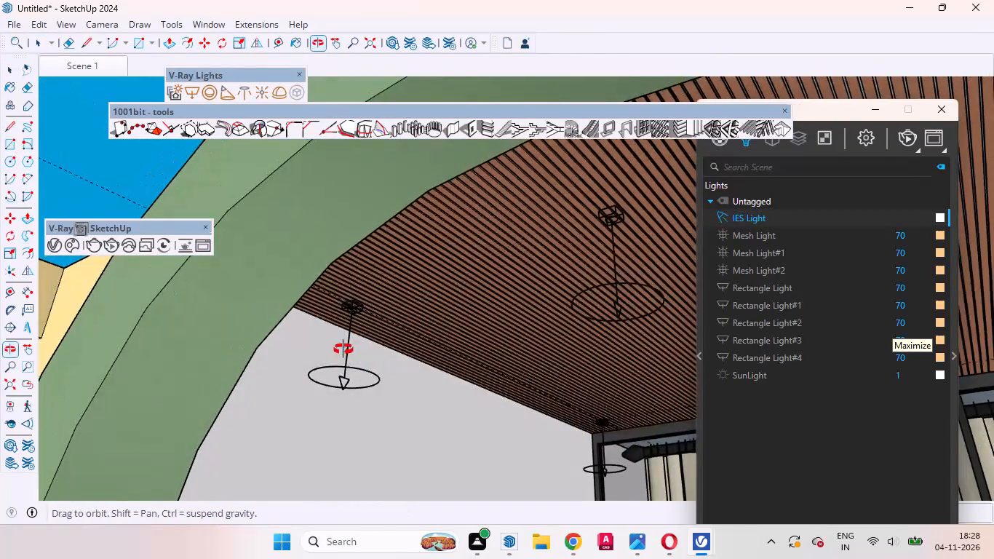
middle_drag(343, 349, 343, 349)
scroll(351, 311, up, 4)
click(356, 312)
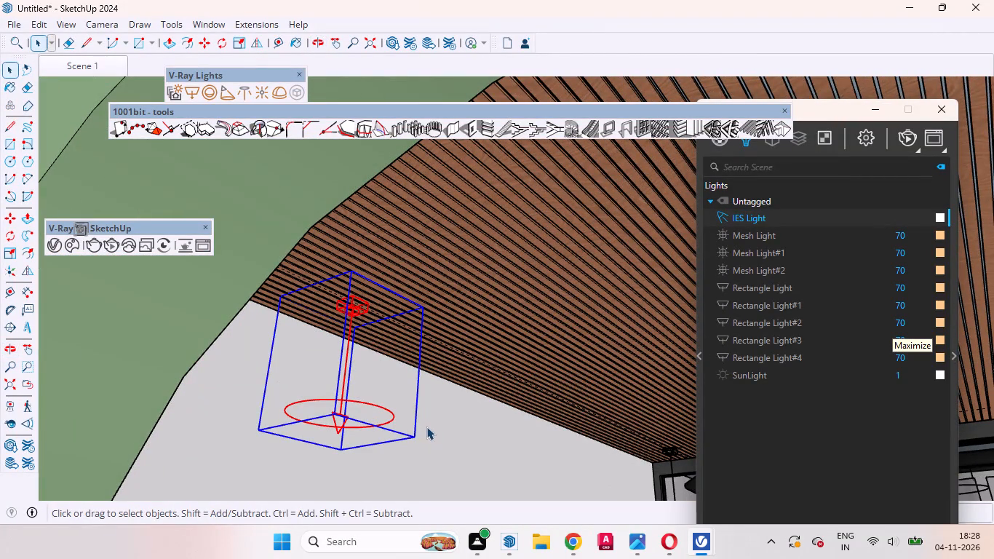
key(m)
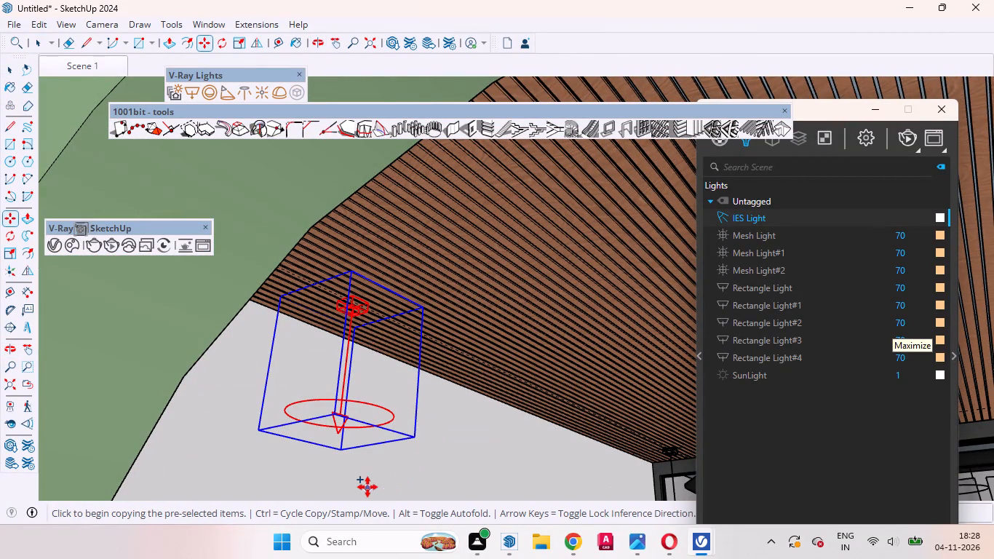
click(367, 487)
scroll(426, 479, down, 12)
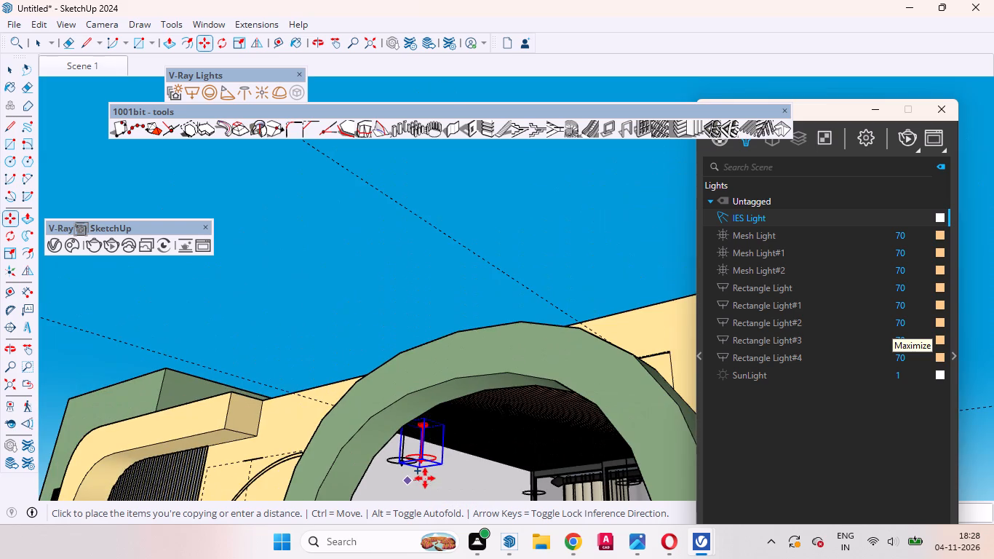
scroll(457, 480, down, 9)
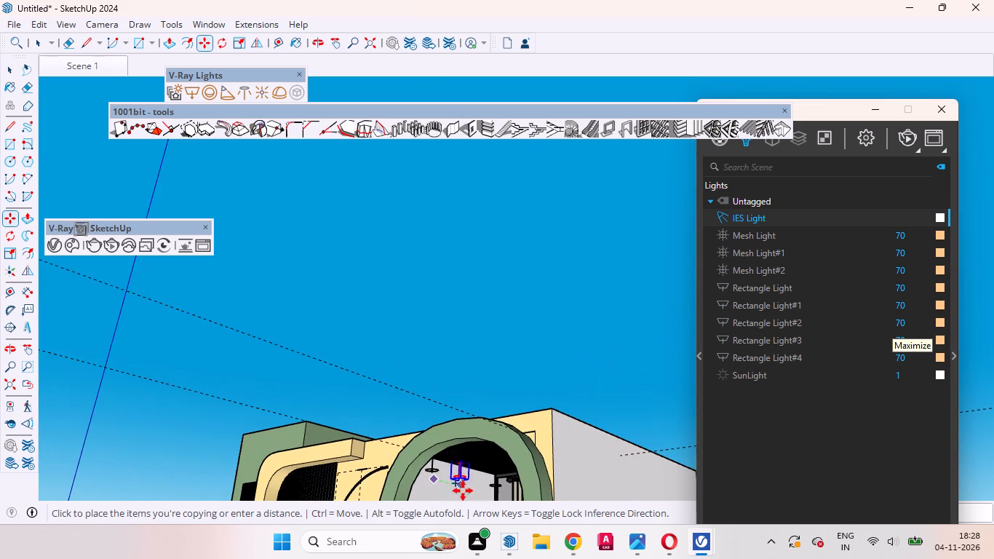
scroll(456, 425, down, 9)
scroll(464, 435, up, 15)
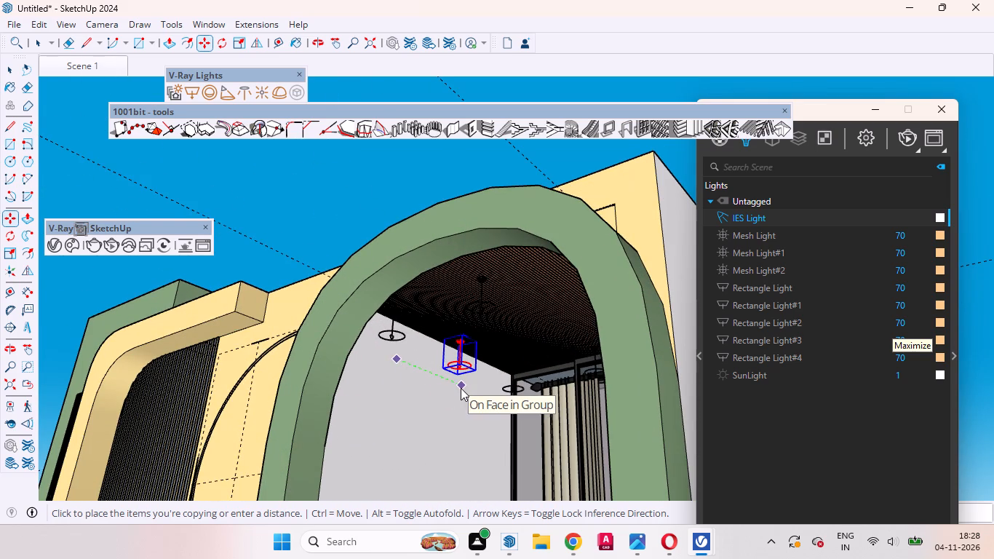
click(461, 388)
middle_drag(489, 391, 693, 371)
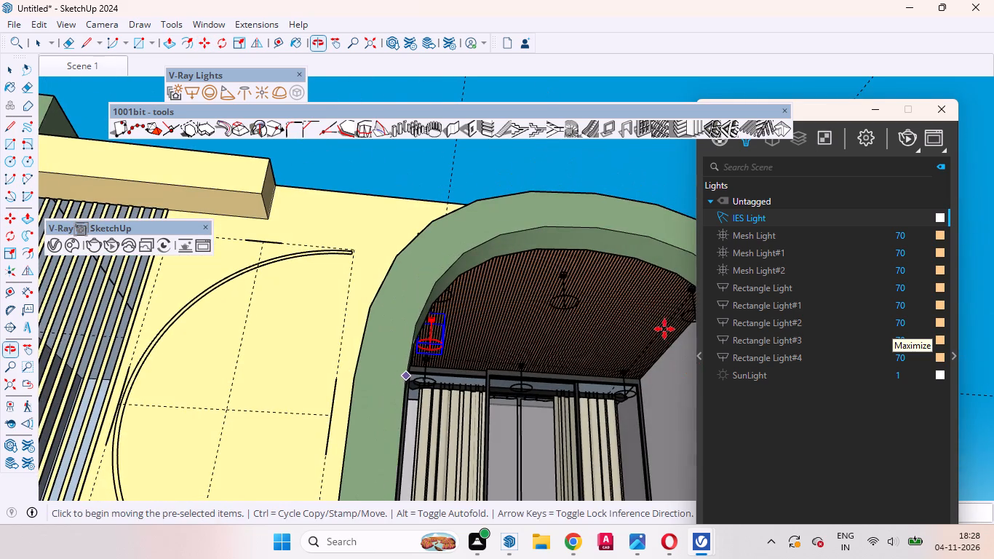
key(space)
scroll(445, 267, down, 4)
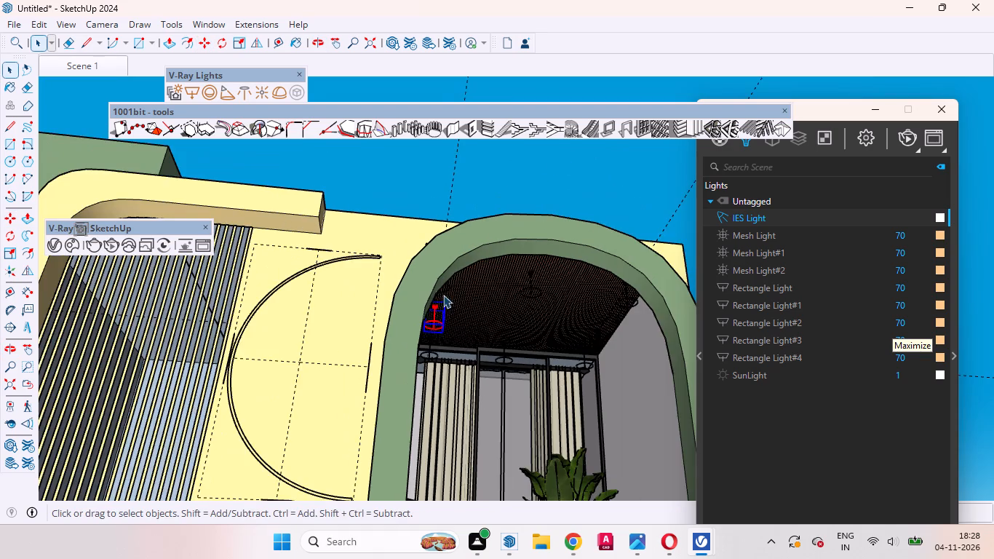
middle_drag(501, 291, 597, 243)
click(653, 192)
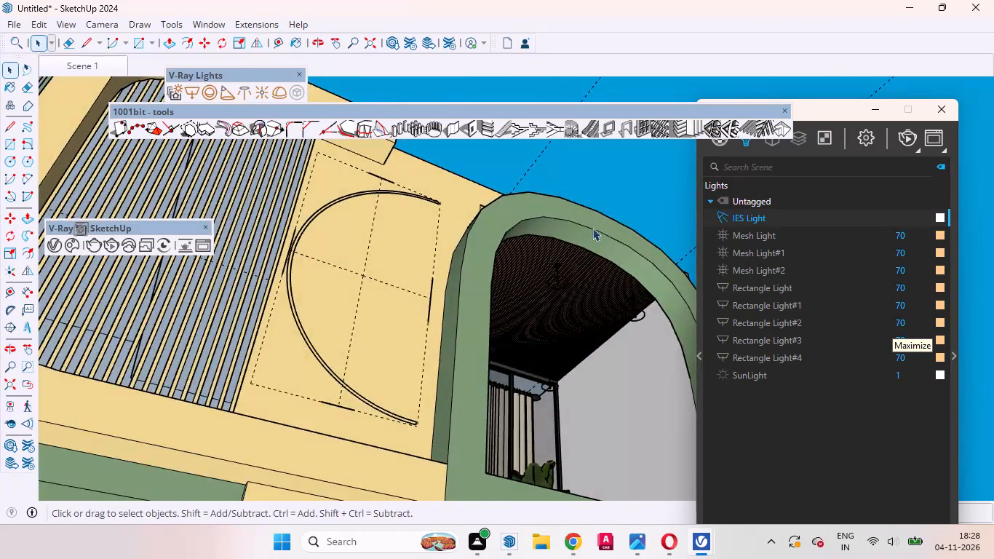
Copy the balcony ceiling's front-right IES light back along the green axis to about midway between the front and rear corner lights.
scroll(591, 237, up, 7)
scroll(531, 317, down, 4)
scroll(536, 320, up, 1)
middle_drag(536, 320, 500, 203)
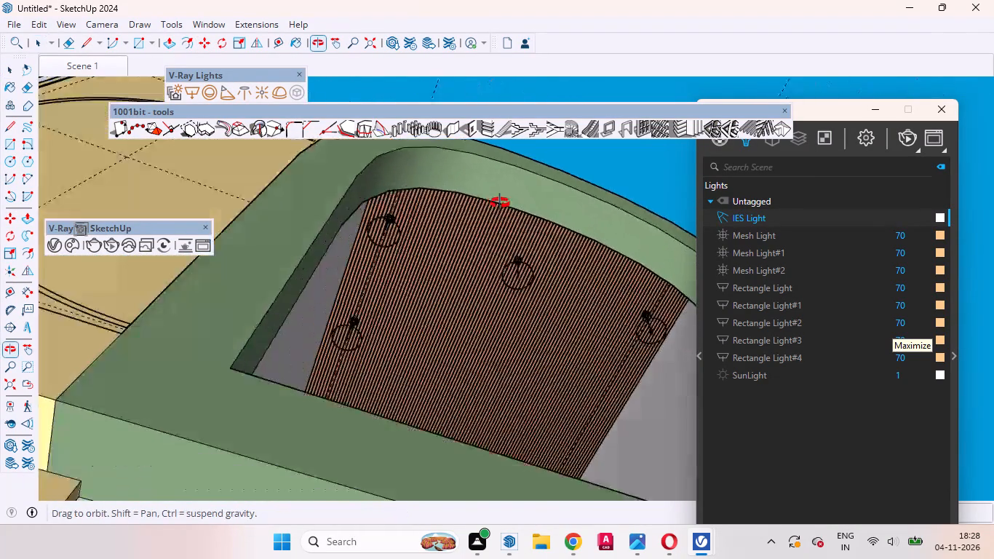
middle_drag(500, 203, 480, 352)
scroll(477, 346, down, 9)
middle_drag(502, 370, 578, 398)
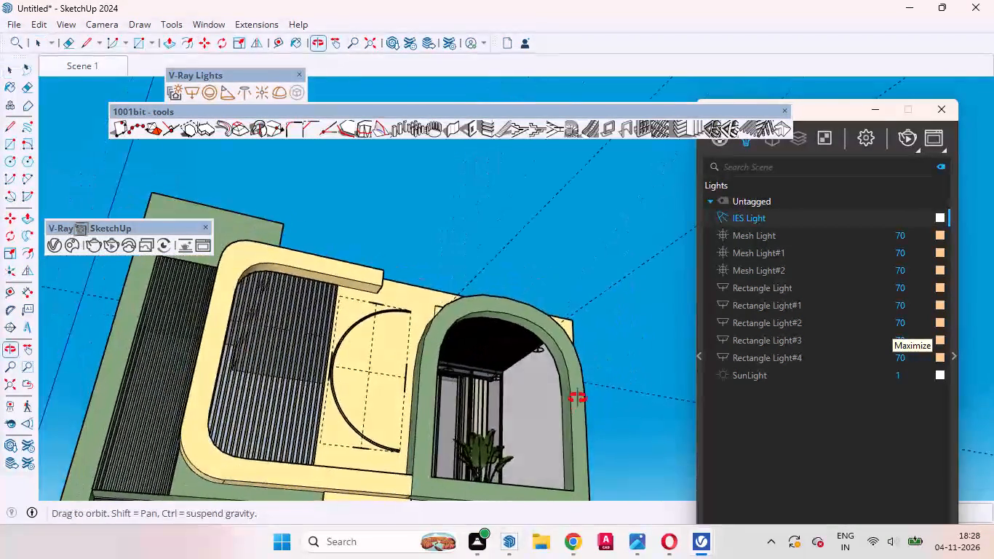
middle_drag(578, 398, 635, 399)
scroll(482, 328, up, 15)
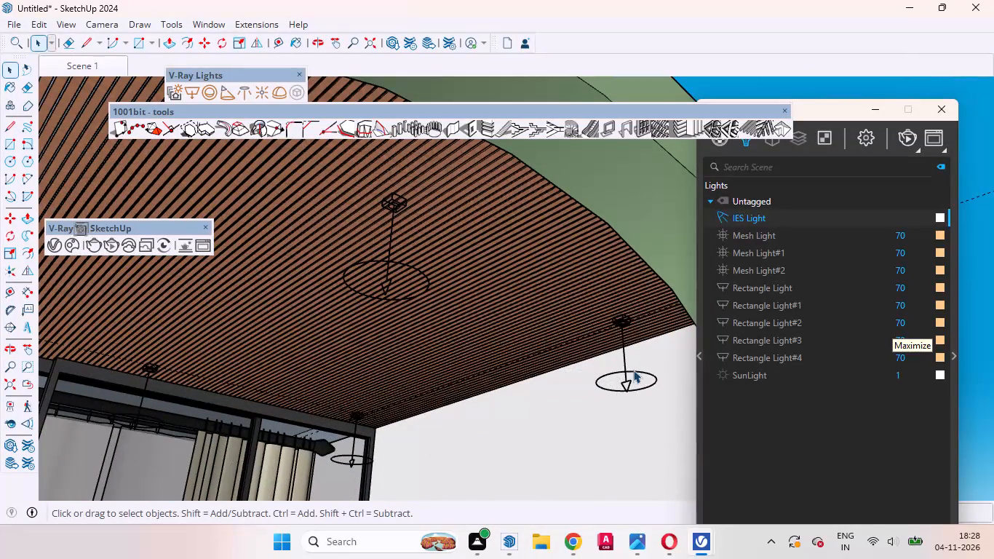
click(634, 370)
key(m)
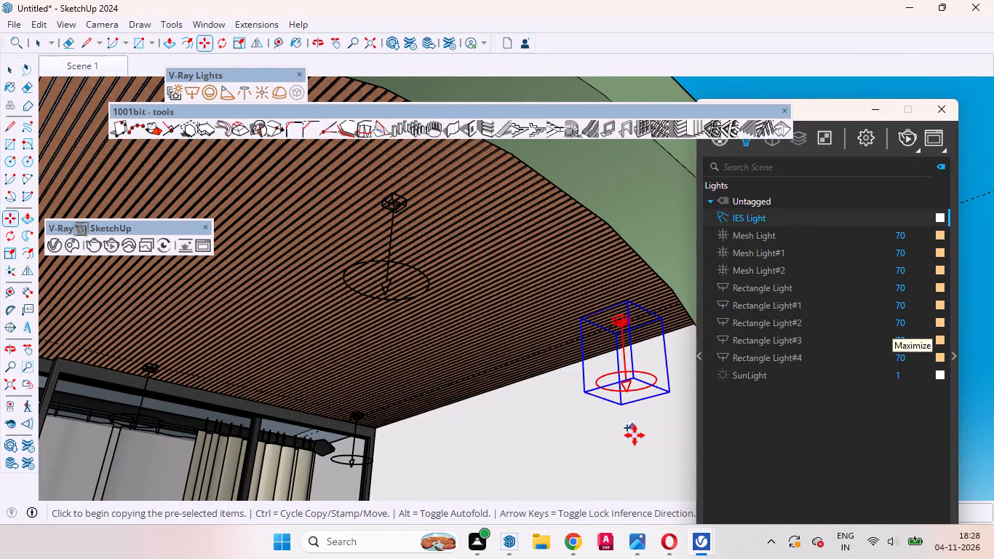
click(638, 443)
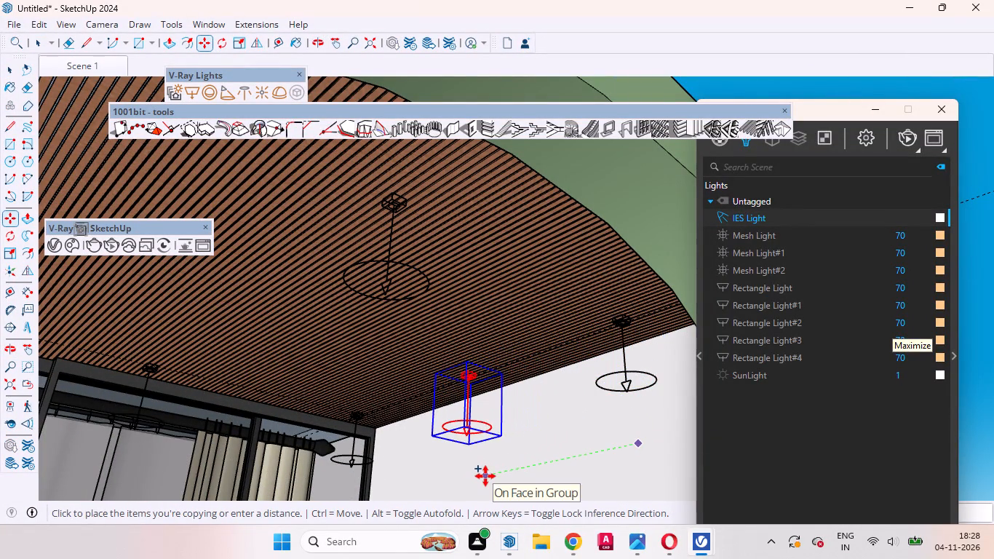
click(477, 478)
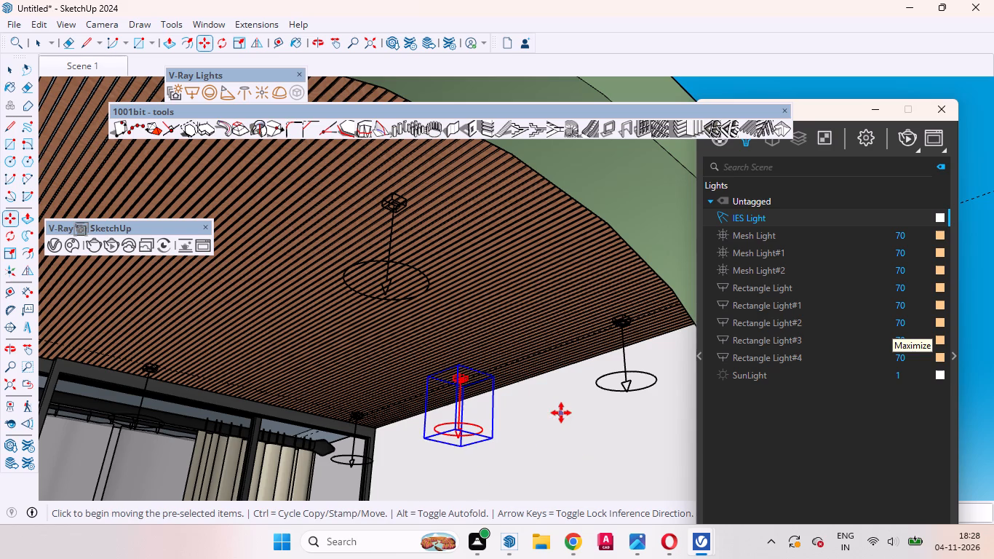
key(space)
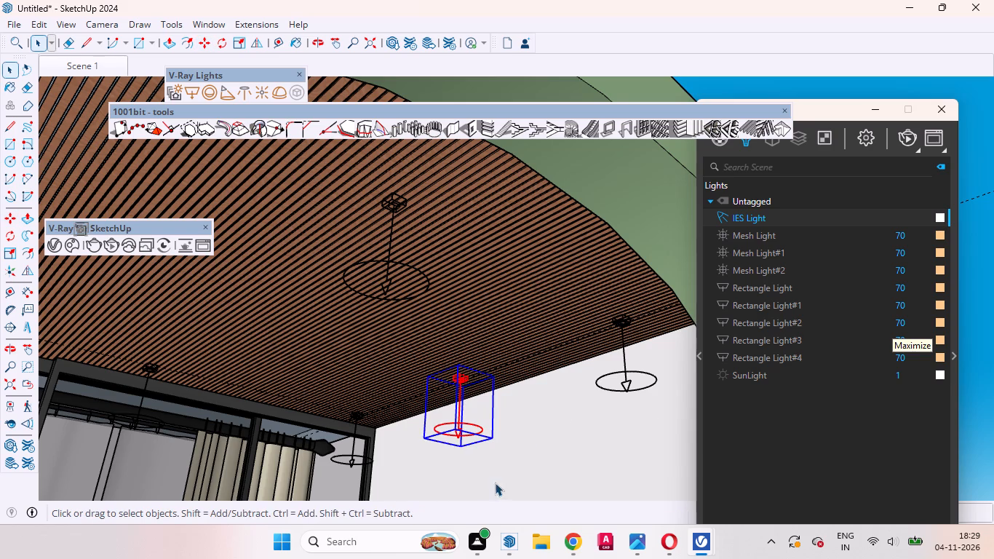
middle_drag(495, 483, 363, 558)
scroll(437, 444, down, 9)
click(501, 279)
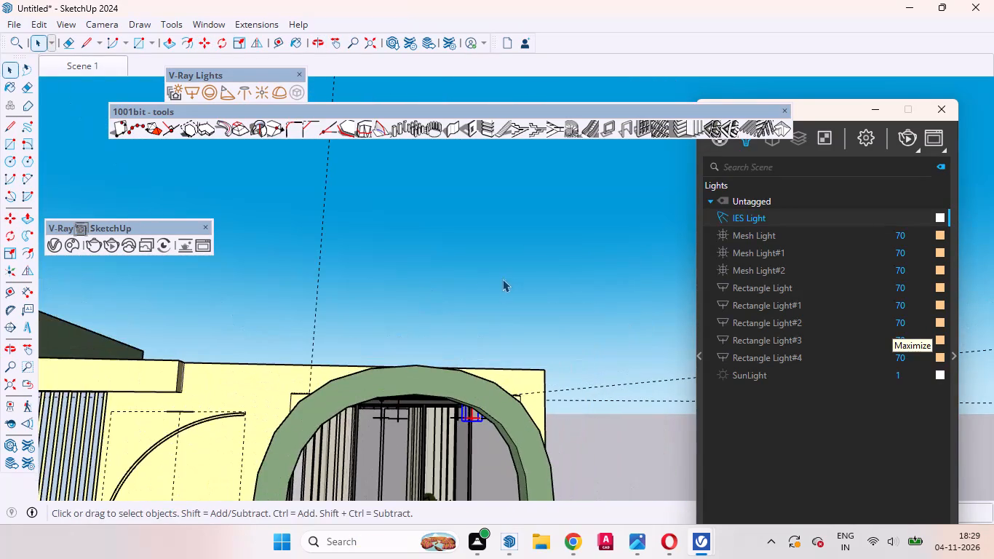
Give the IES Light the same warm orange colour as Mesh Light by copying its colour swatch.
scroll(454, 341, down, 16)
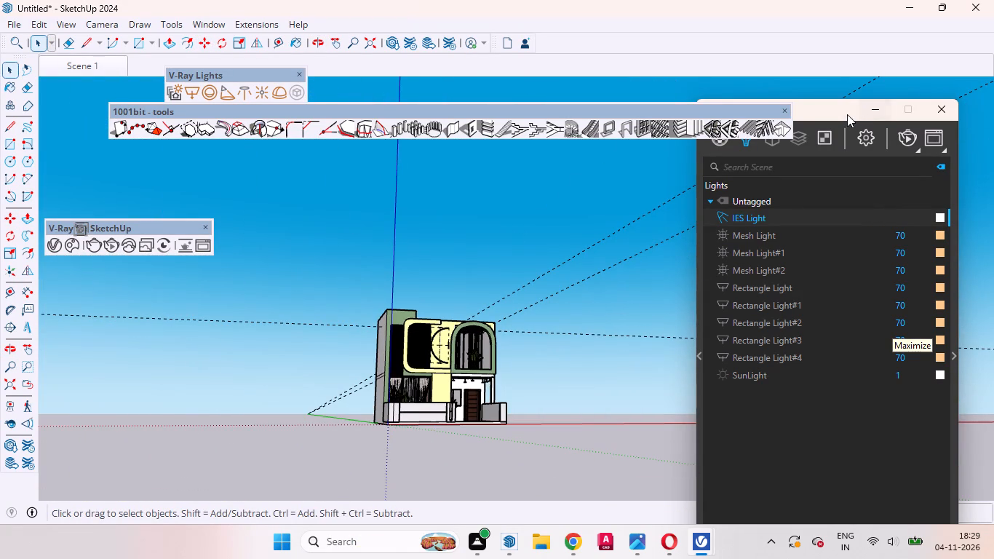
drag(843, 111, 715, 231)
drag(818, 111, 700, 120)
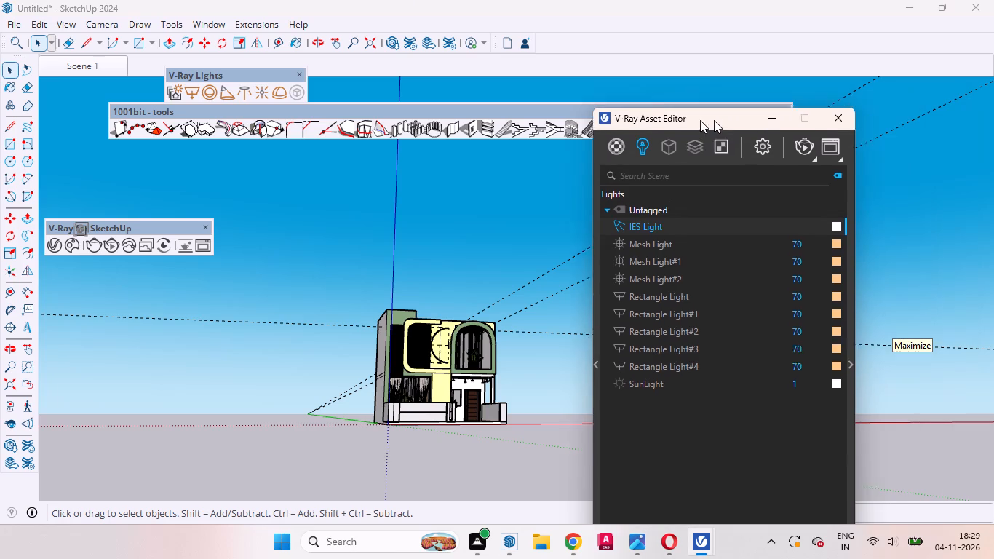
drag(700, 120, 555, 119)
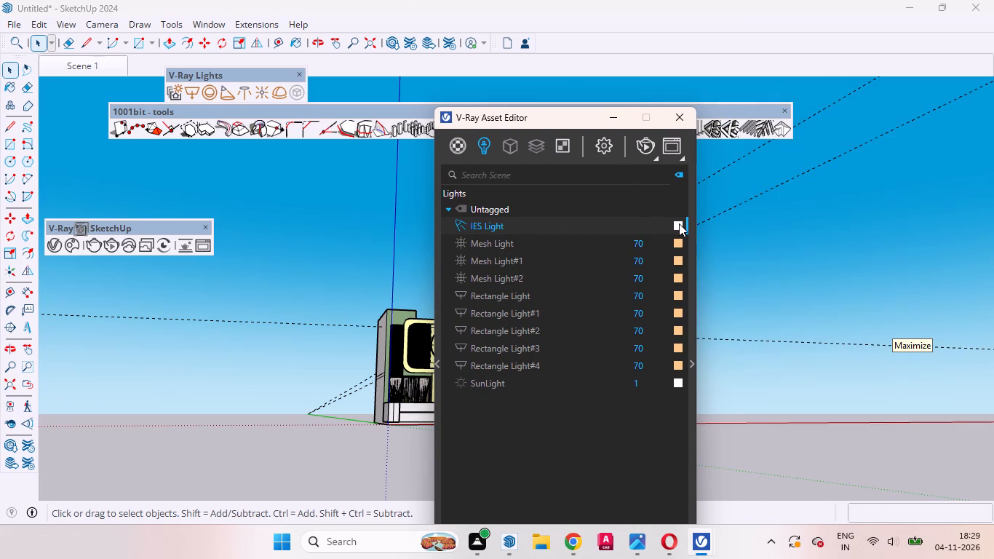
drag(677, 241, 677, 237)
drag(677, 237, 680, 221)
Set the IES Light's intensity to 14450 lm and move the asset editor clear of the house model.
click(691, 364)
drag(589, 115, 362, 68)
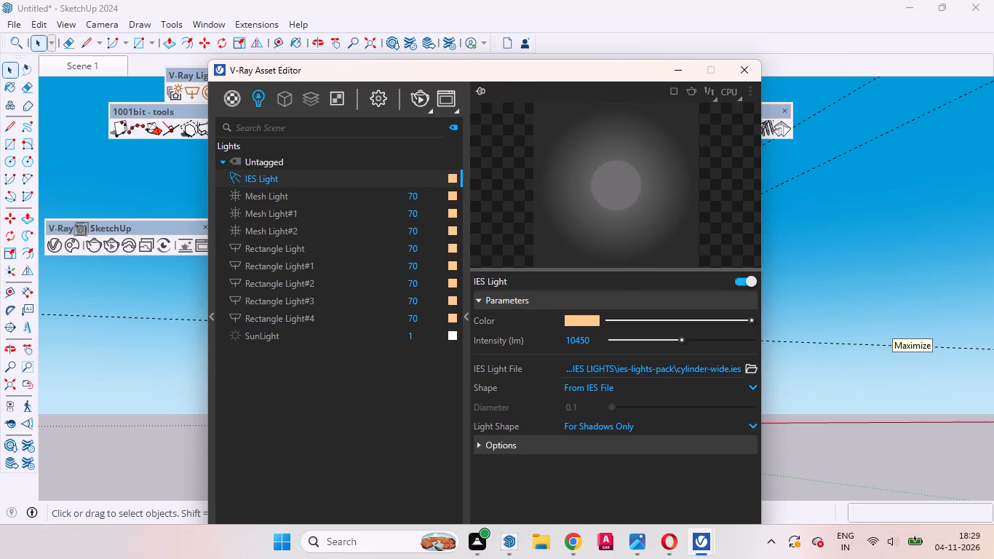
click(576, 343)
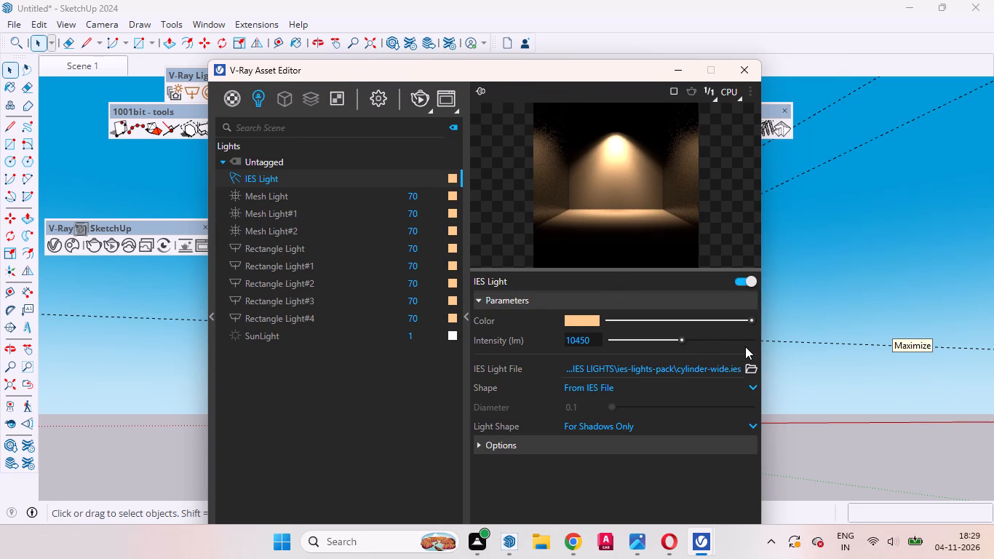
key(BackSpace)
key(4)
key(Return)
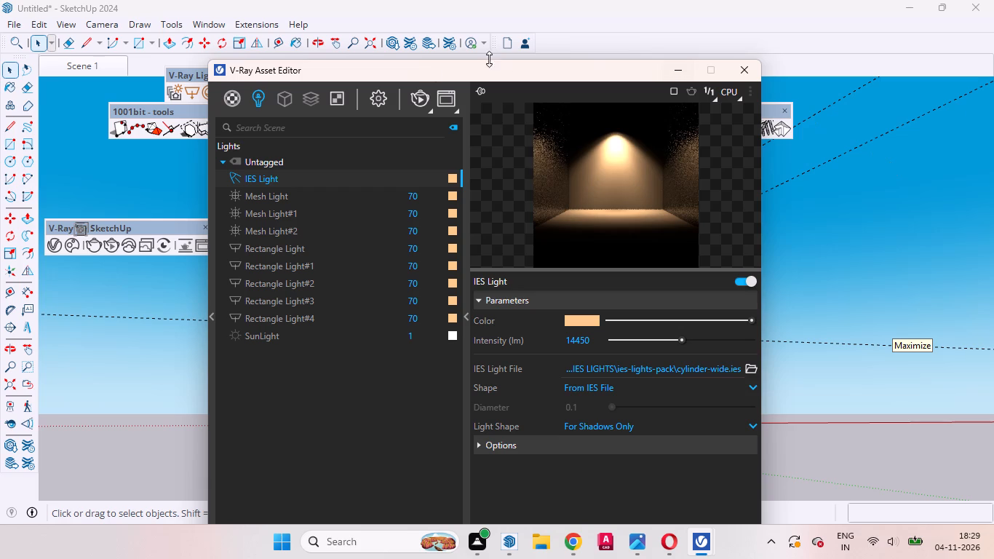
drag(401, 76, 613, 106)
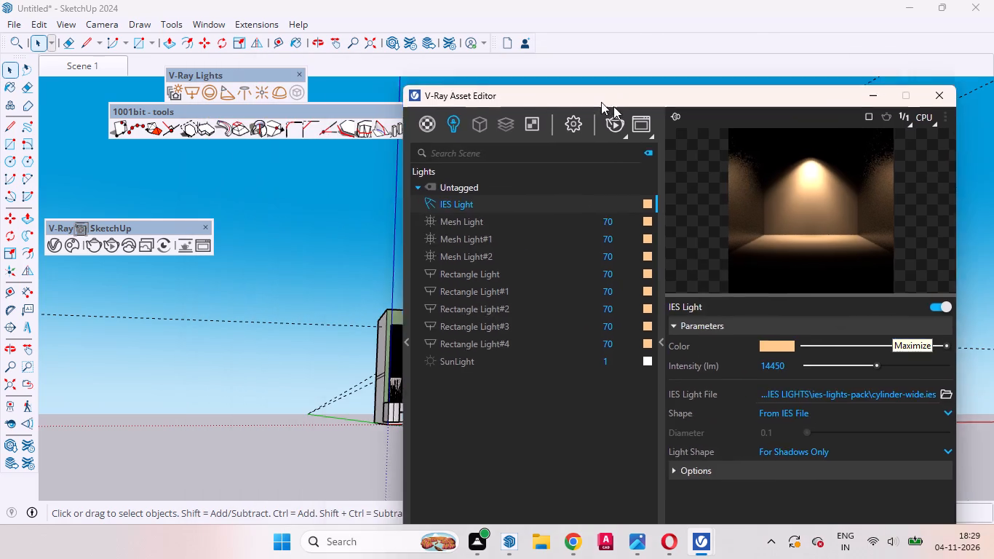
drag(613, 106, 911, 181)
Copy the porch ceiling's front-middle IES light to the soffit above the ground-floor curtained window, near the soffit's right end.
click(573, 360)
scroll(433, 368, up, 1)
scroll(433, 368, down, 1)
scroll(433, 368, up, 7)
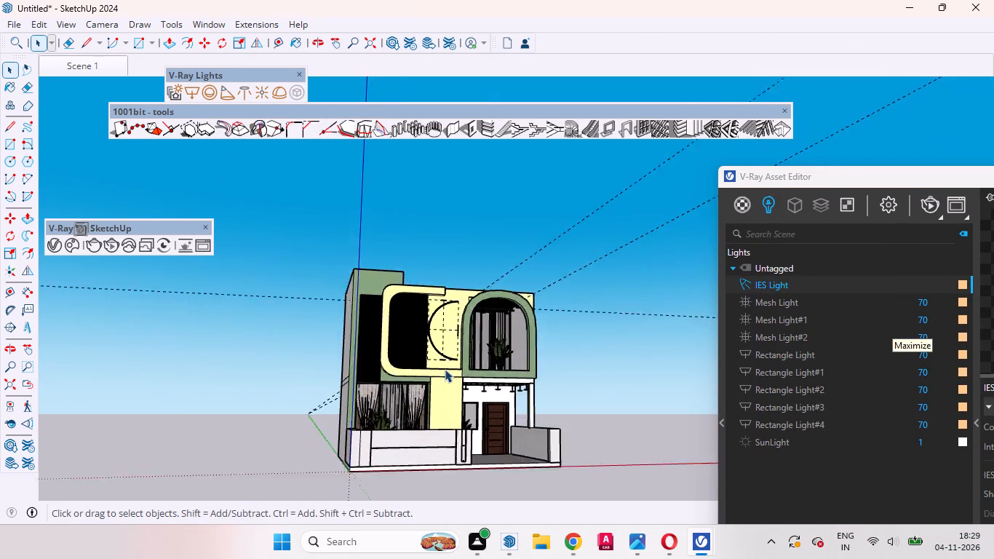
scroll(445, 369, up, 20)
scroll(445, 369, up, 1)
scroll(341, 411, up, 1)
middle_drag(346, 411, 382, 336)
scroll(397, 303, up, 9)
middle_drag(574, 333, 532, 349)
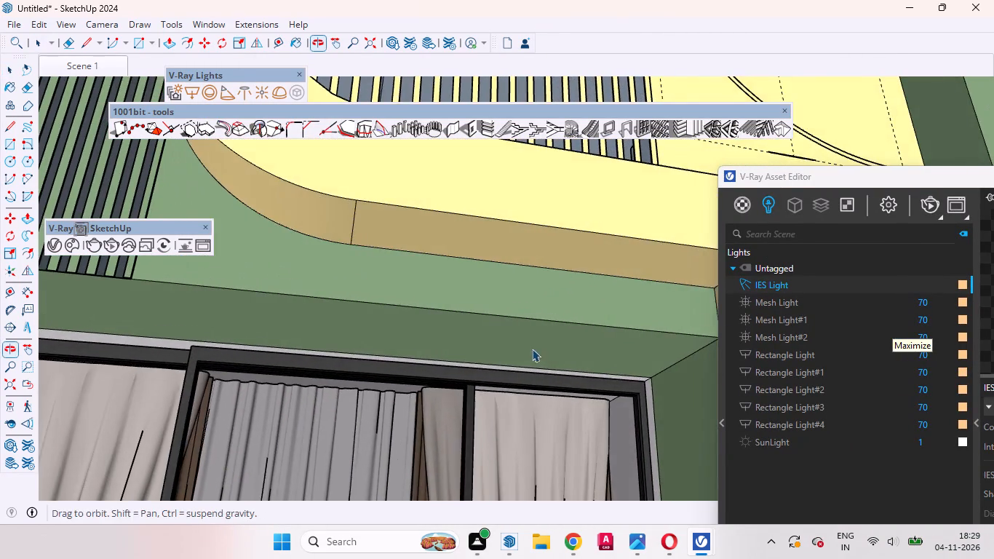
scroll(469, 360, down, 13)
scroll(391, 301, up, 1)
scroll(387, 301, down, 6)
scroll(589, 326, up, 7)
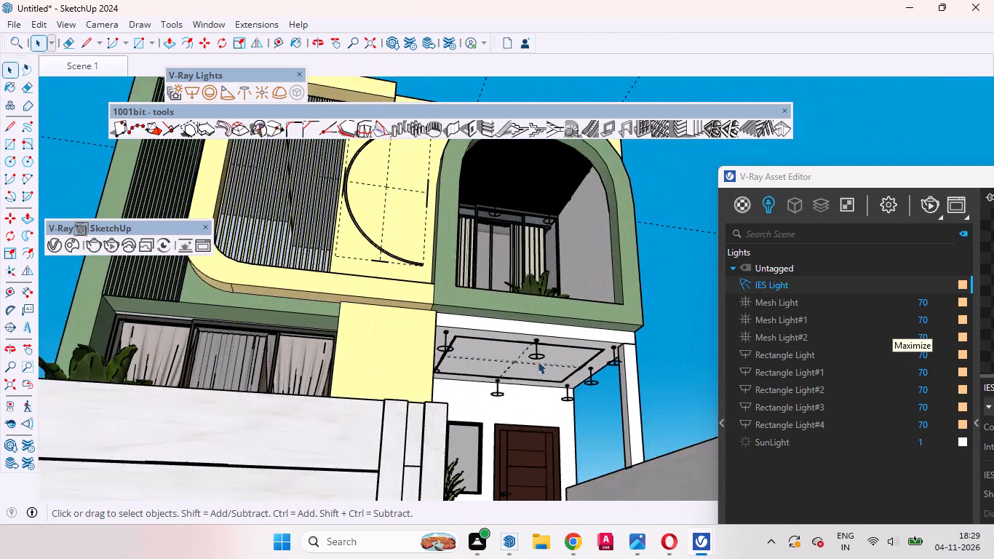
scroll(538, 361, up, 11)
click(541, 333)
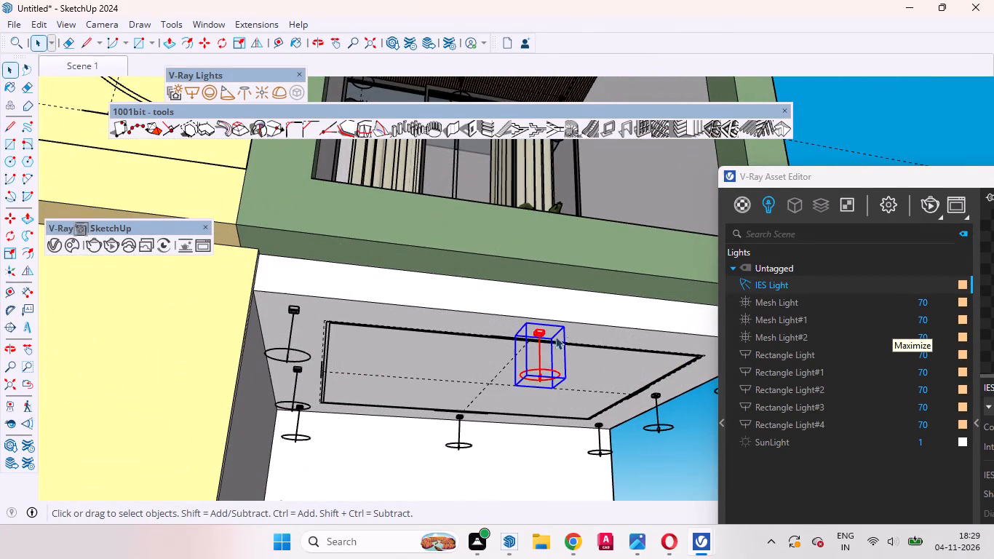
key(m)
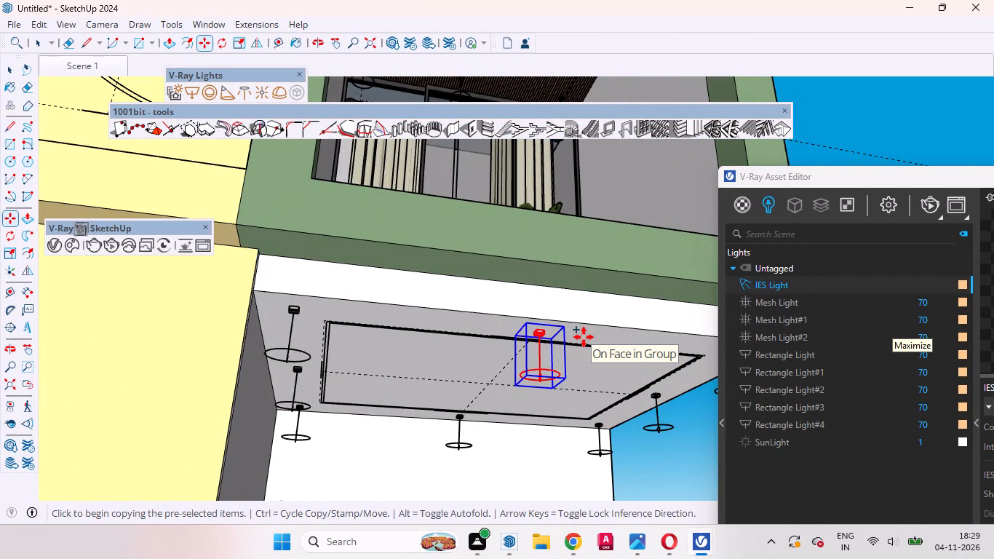
click(532, 325)
scroll(563, 389, down, 10)
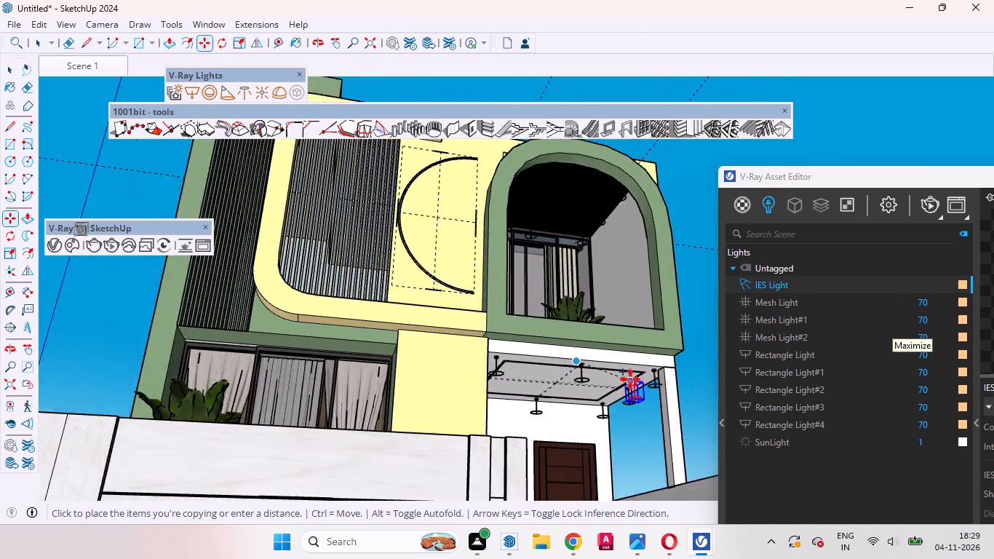
scroll(630, 379, down, 2)
scroll(630, 379, up, 1)
scroll(630, 379, down, 2)
scroll(450, 354, up, 20)
middle_drag(474, 355, 470, 351)
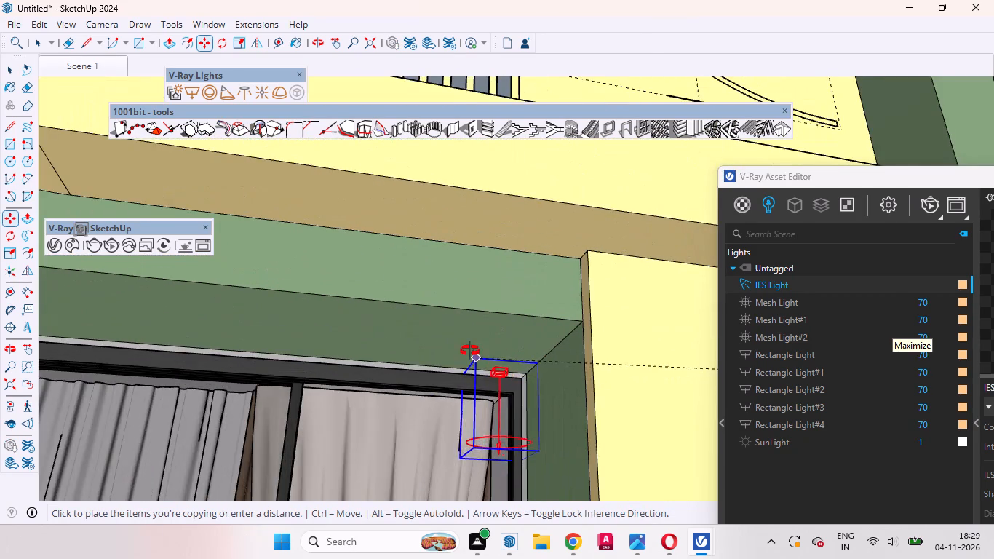
middle_drag(470, 351, 571, 269)
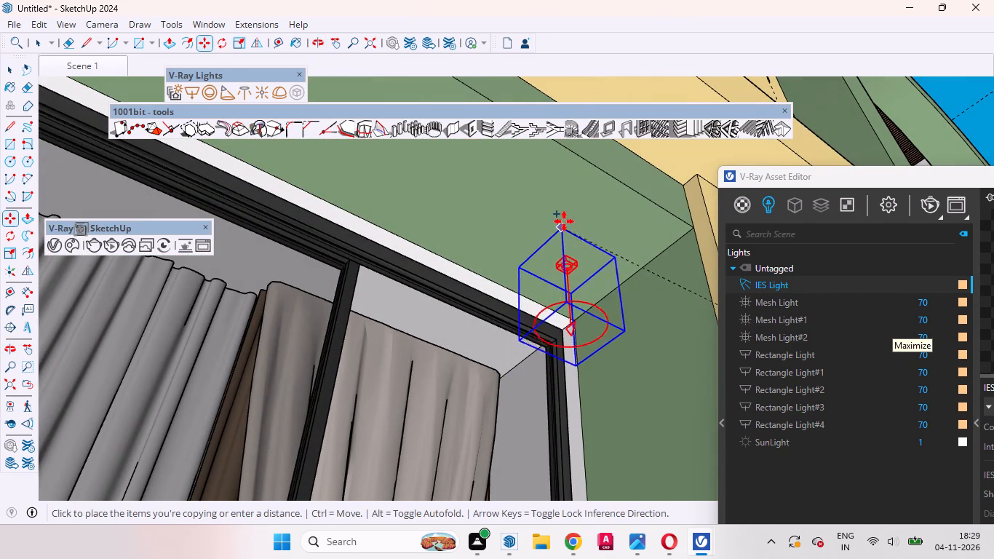
click(541, 197)
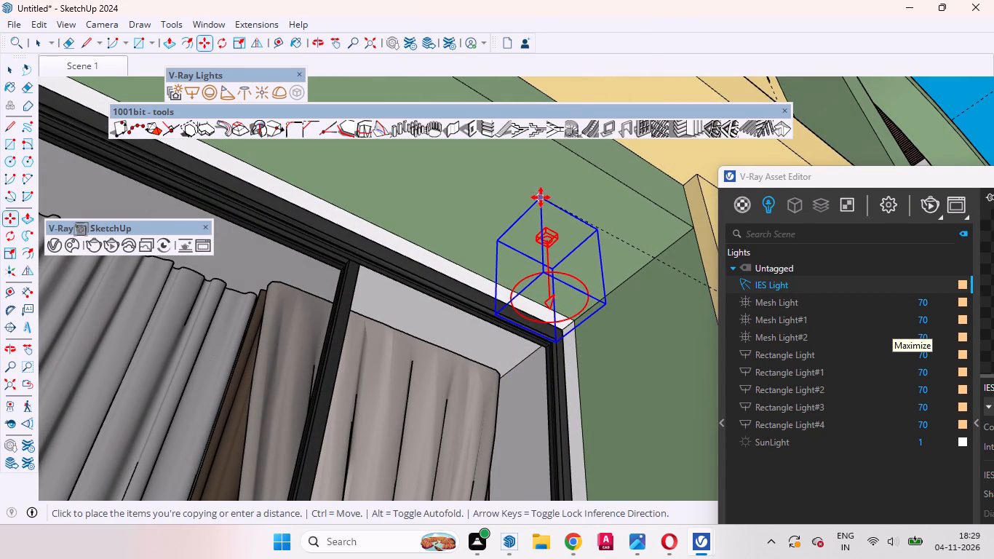
Copy the IES light above the ground-floor window leftward along the red axis to near the window's middle.
middle_drag(565, 282, 400, 416)
scroll(592, 316, down, 12)
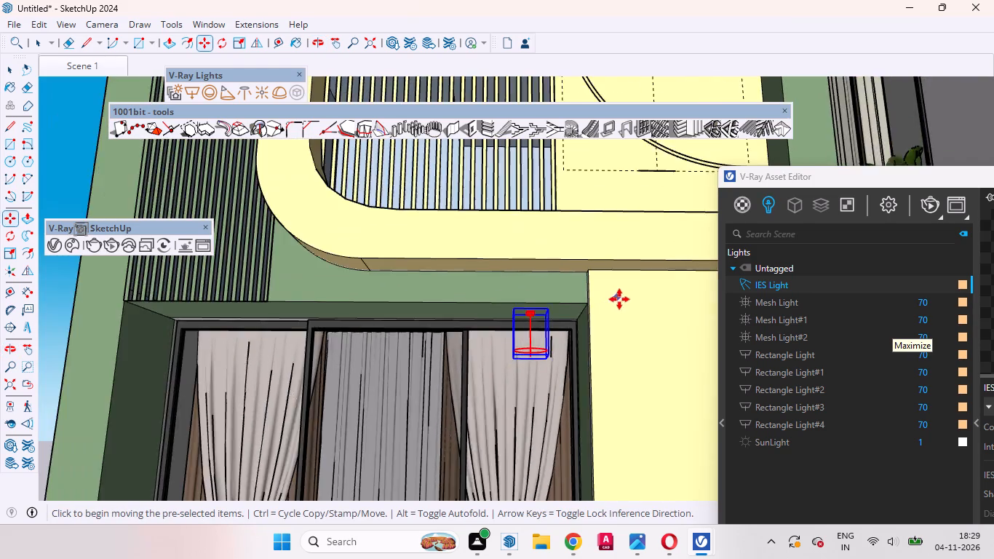
scroll(619, 299, down, 1)
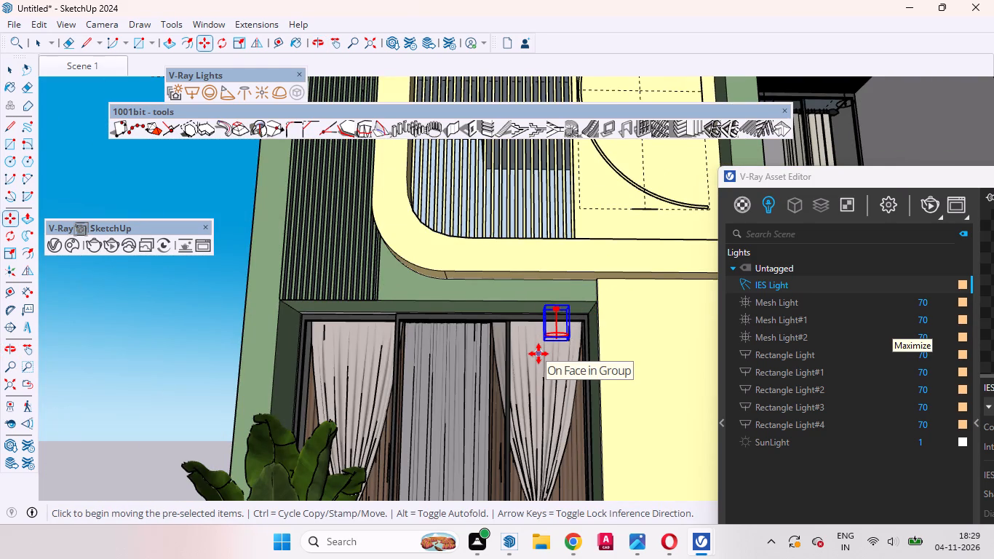
click(555, 292)
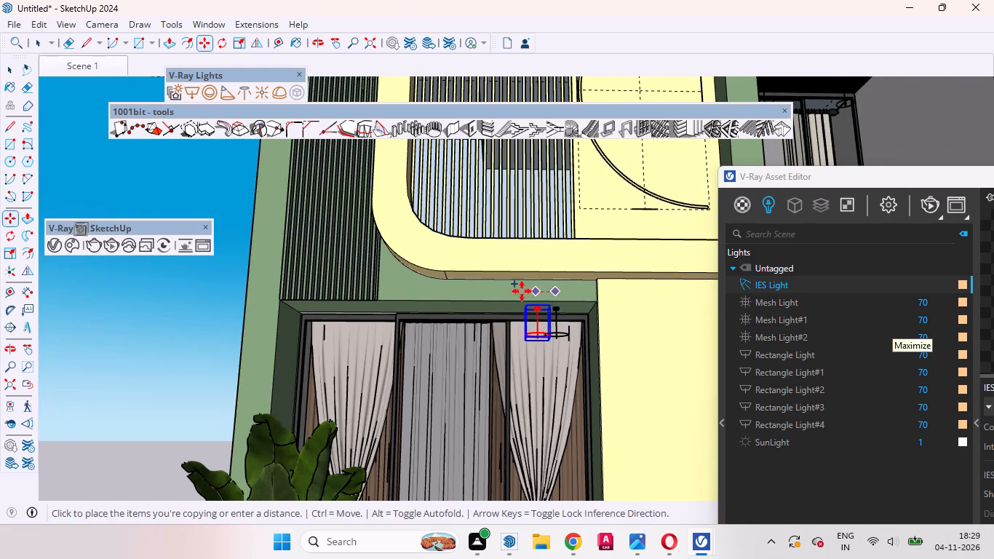
click(454, 292)
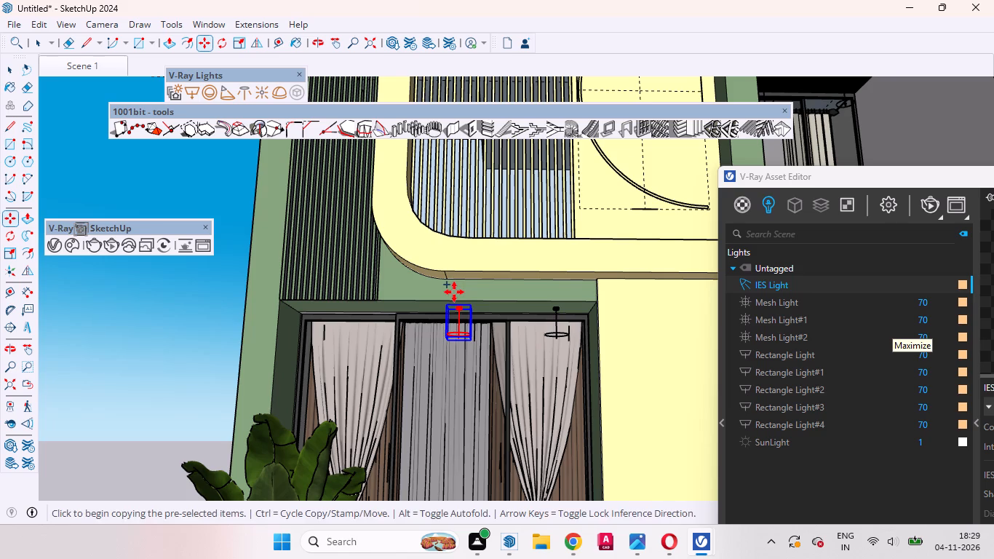
Copy the middle window IES light leftward along the red axis to above the window's left curtain.
click(454, 292)
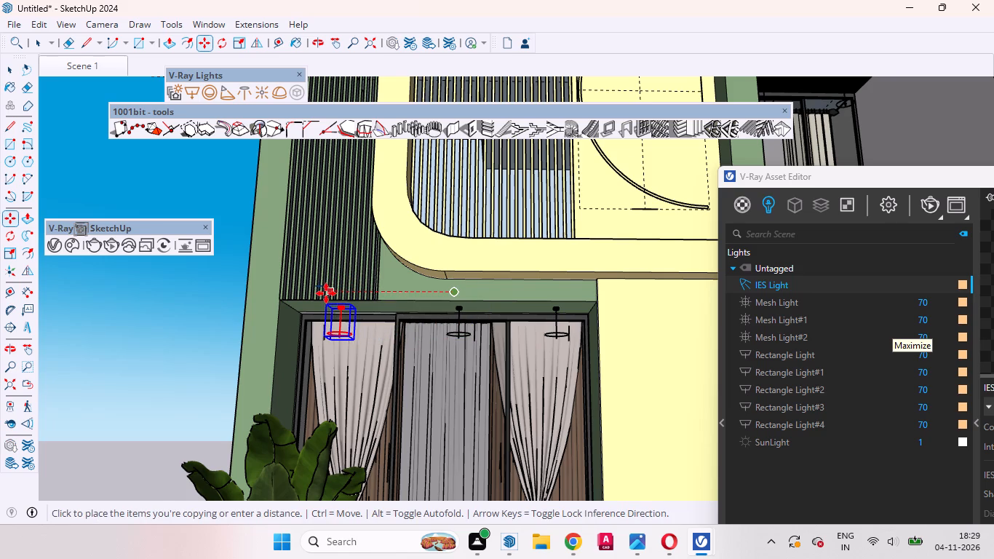
click(322, 293)
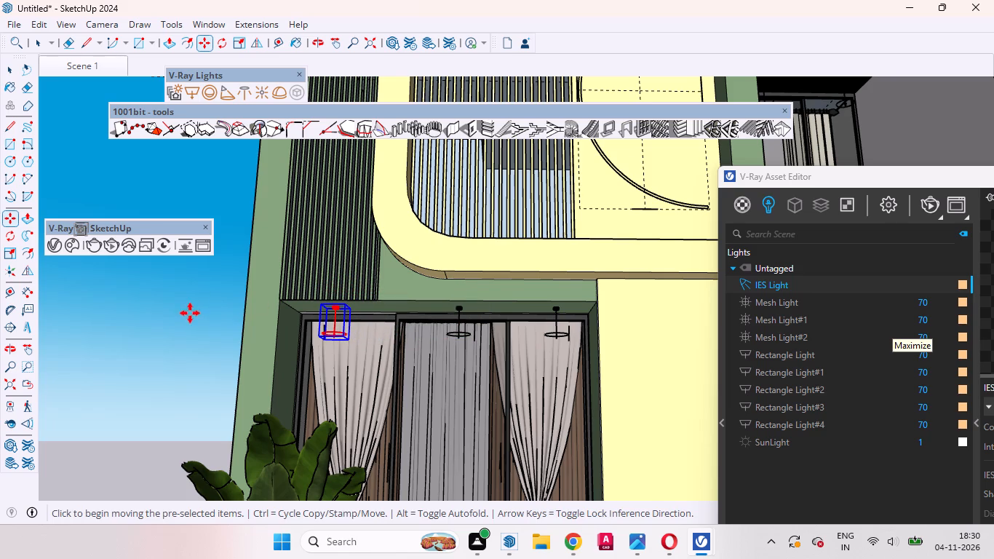
key(space)
click(188, 330)
Move the middle window IES light slightly left along the red axis, about midway between the two outer lights.
scroll(444, 314, up, 2)
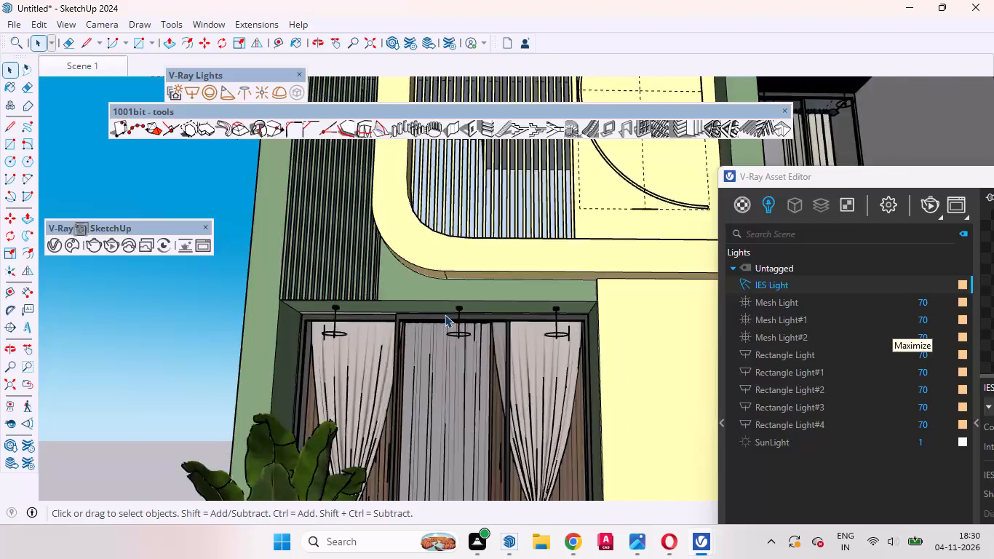
scroll(445, 314, up, 4)
click(468, 302)
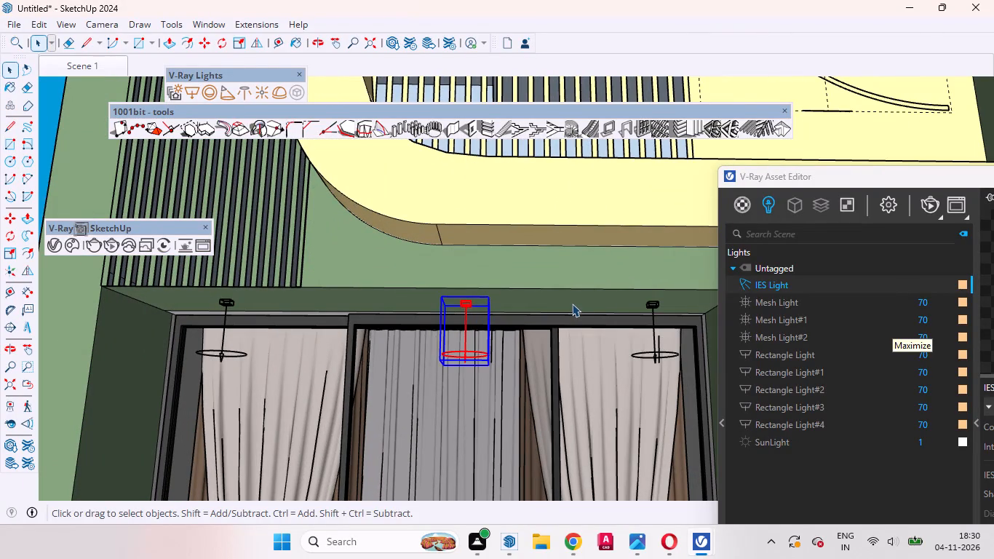
key(m)
click(533, 269)
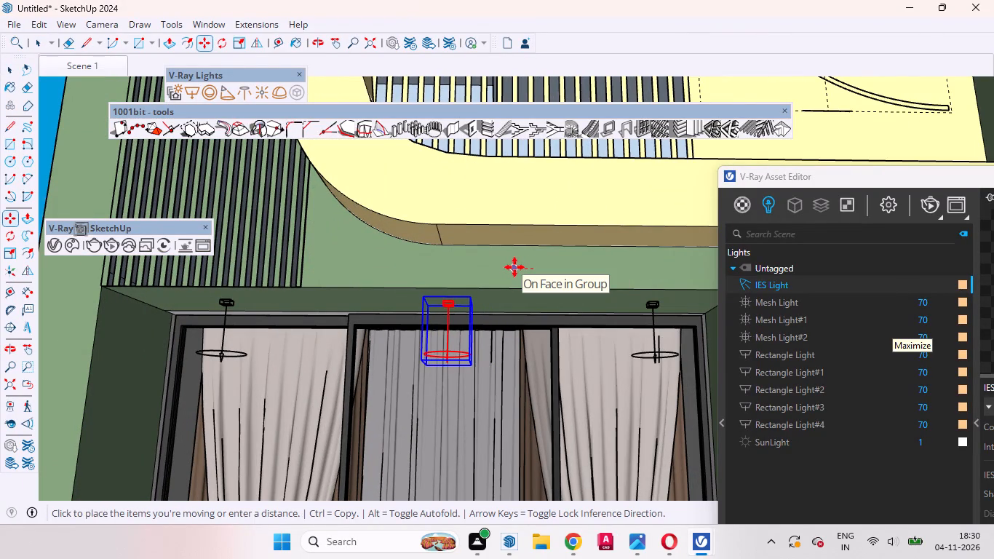
click(514, 267)
key(space)
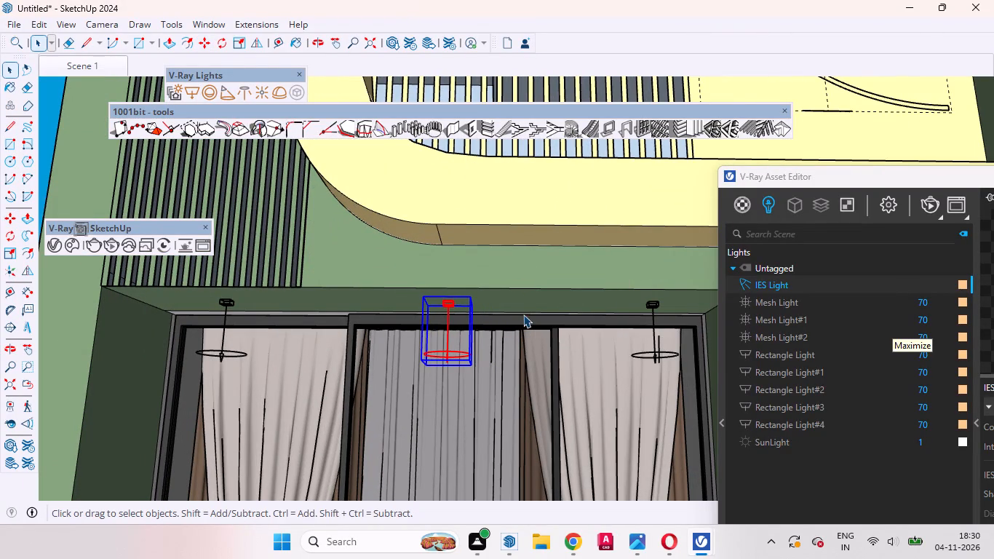
Examine the placement of the three IES lights above the ground-floor window from several angles.
scroll(523, 317, down, 4)
middle_drag(522, 338, 523, 232)
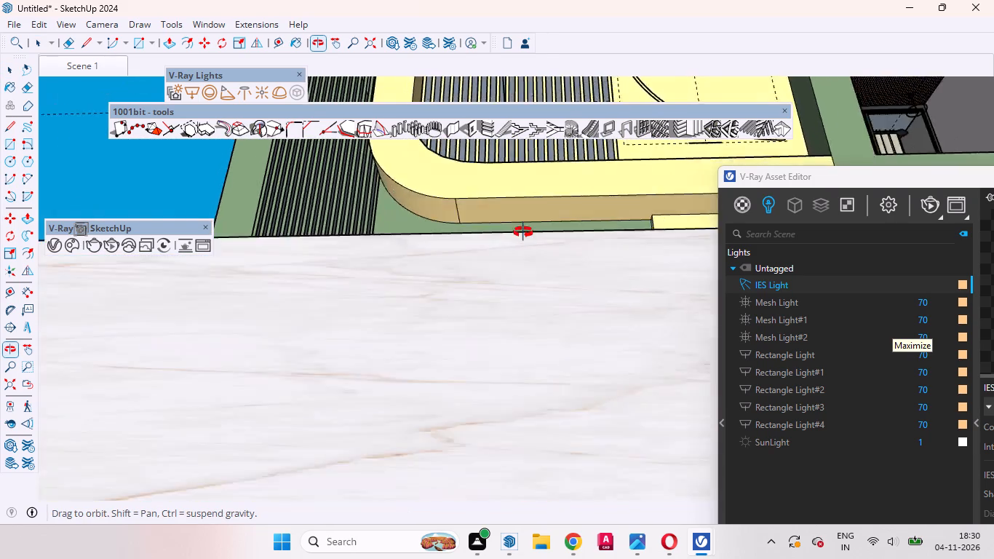
middle_drag(523, 232, 569, 336)
scroll(464, 291, up, 8)
middle_drag(538, 319, 487, 339)
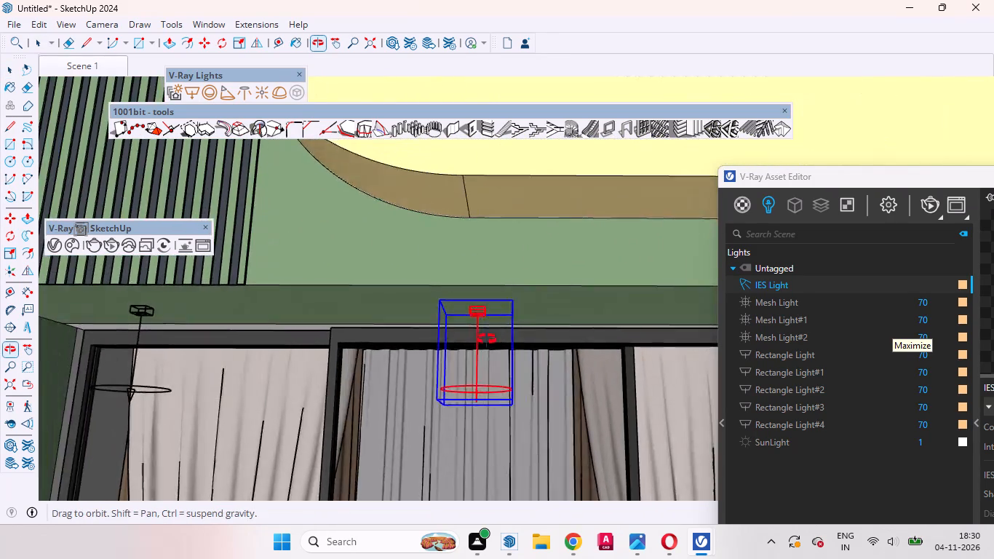
middle_drag(487, 339, 506, 401)
scroll(500, 325, down, 19)
middle_drag(523, 288, 508, 298)
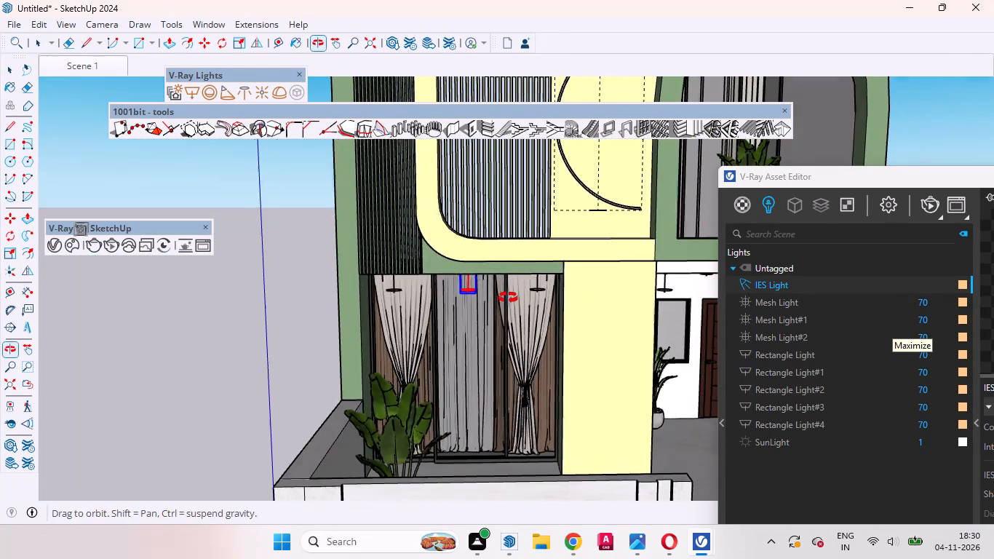
middle_drag(508, 298, 506, 296)
click(295, 321)
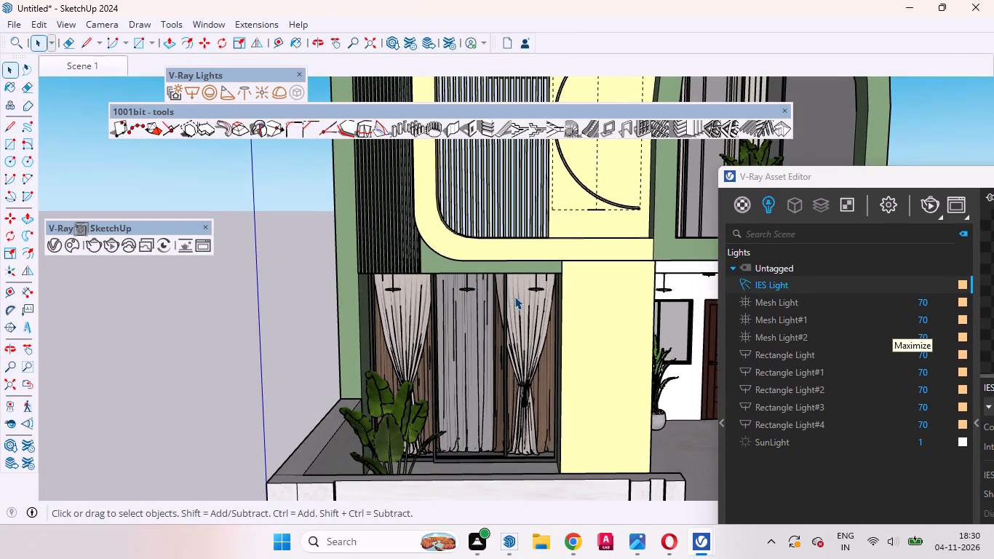
middle_drag(514, 296, 372, 277)
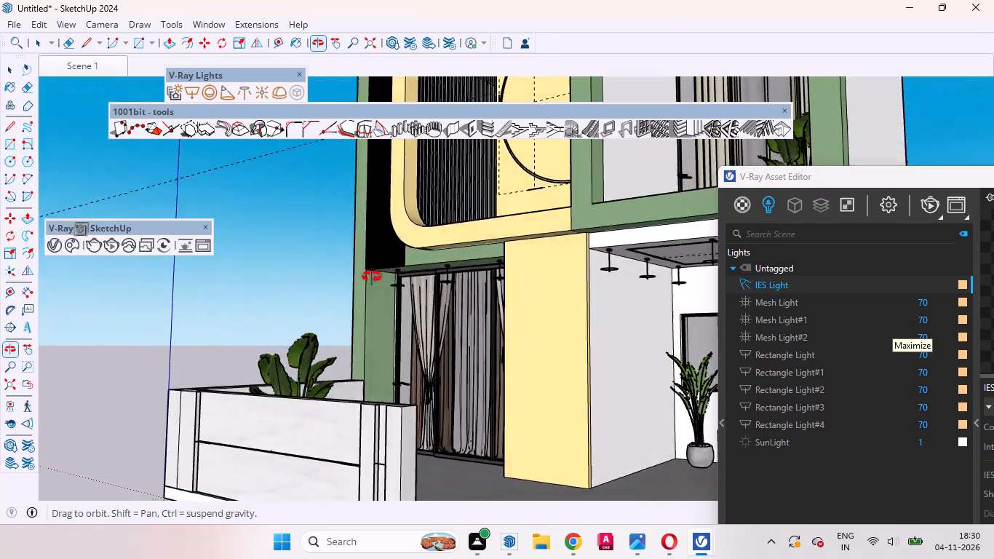
middle_drag(372, 277, 618, 266)
scroll(562, 248, up, 7)
middle_drag(553, 285, 562, 285)
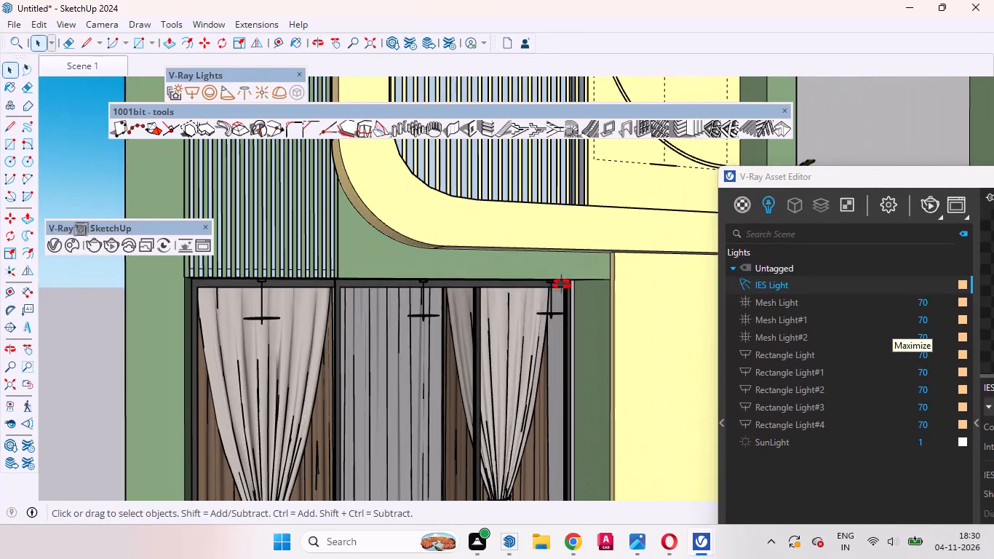
Examine the space behind the upper floor's slatted screen in the rounded yellow frame.
middle_drag(562, 285, 526, 518)
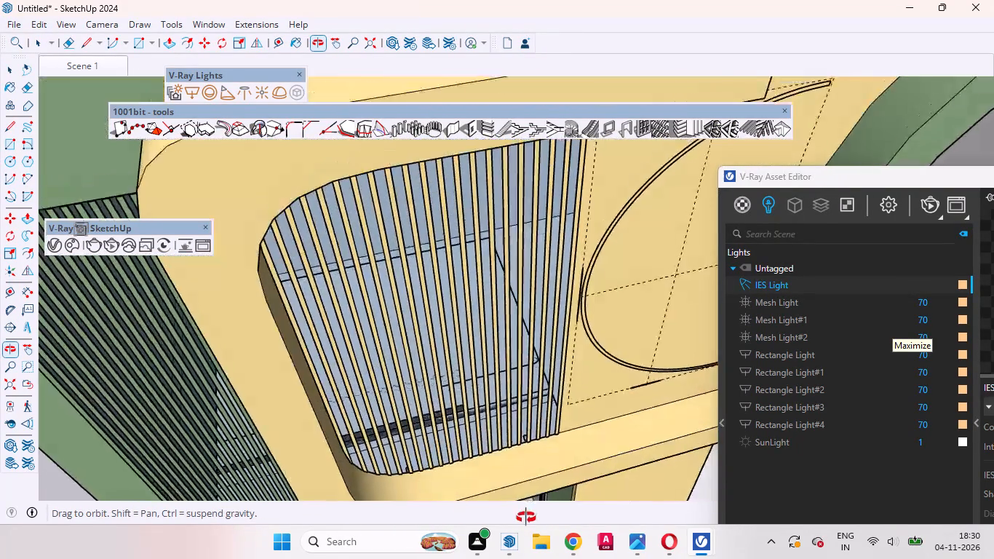
middle_drag(526, 518, 524, 513)
scroll(523, 509, up, 5)
scroll(481, 336, down, 10)
scroll(484, 309, up, 7)
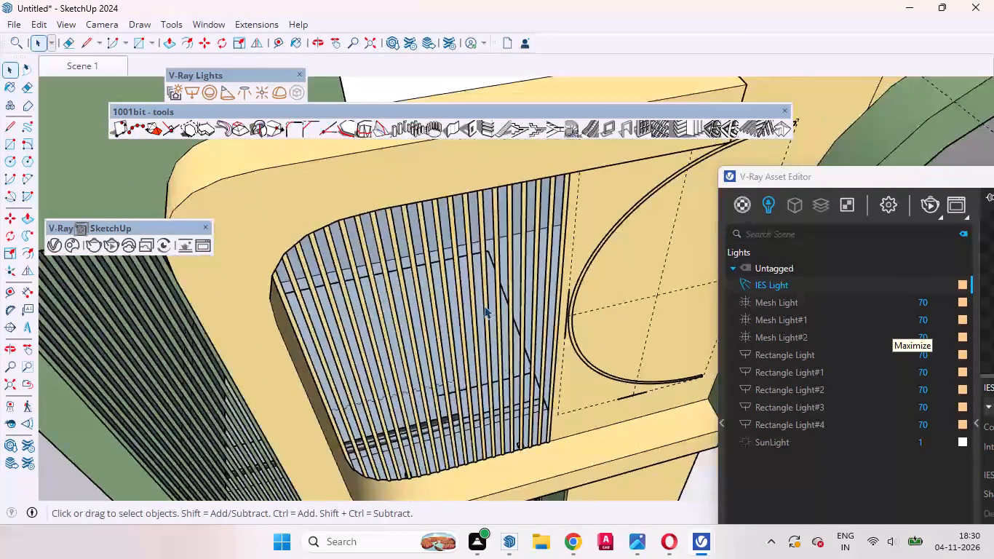
scroll(484, 306, up, 9)
scroll(484, 305, down, 2)
scroll(484, 305, up, 3)
click(469, 291)
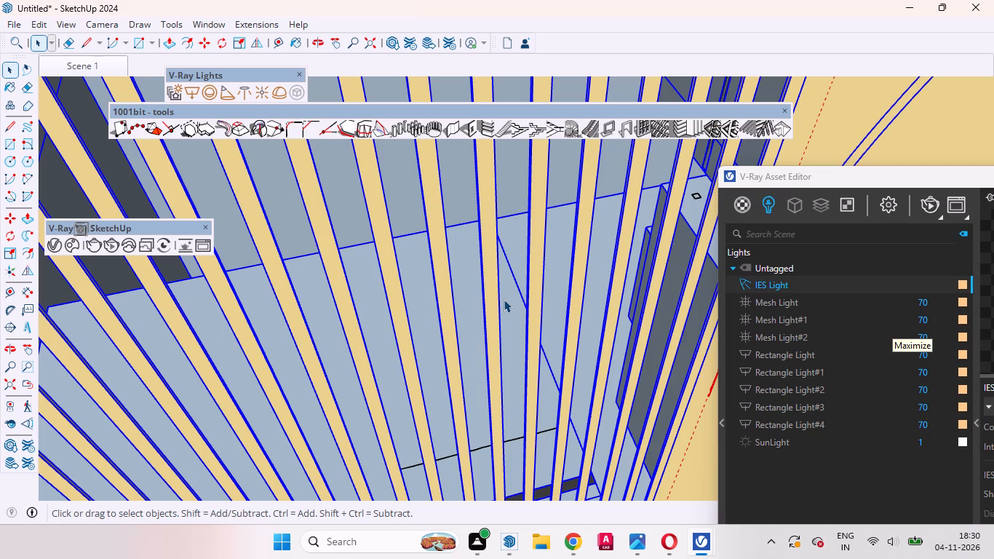
scroll(482, 290, down, 2)
scroll(482, 290, up, 1)
scroll(482, 290, down, 20)
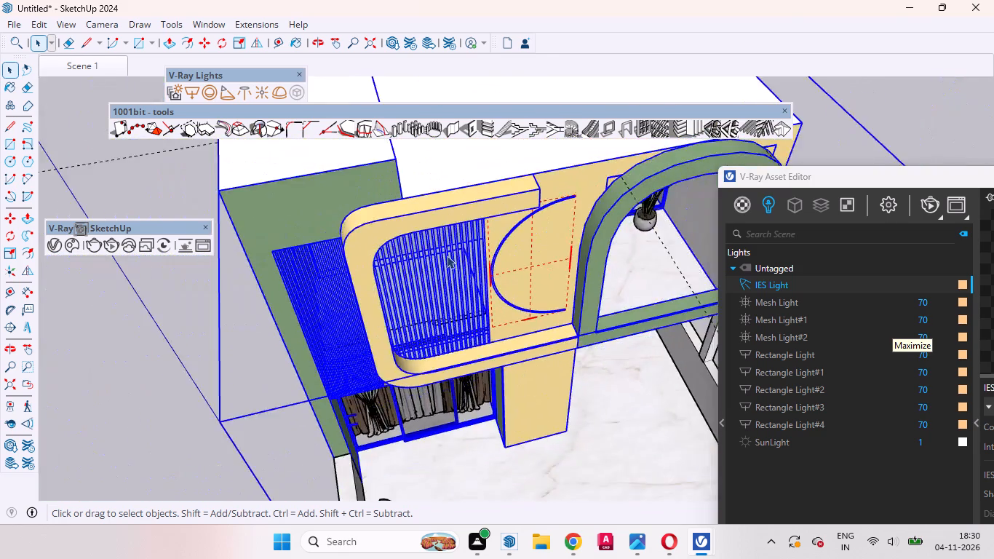
scroll(447, 255, down, 4)
scroll(452, 243, up, 1)
scroll(452, 242, down, 5)
click(658, 263)
Inspect the house from the side and front, including the porch ceiling lights and entrance area.
scroll(516, 291, up, 6)
middle_drag(549, 376, 230, 299)
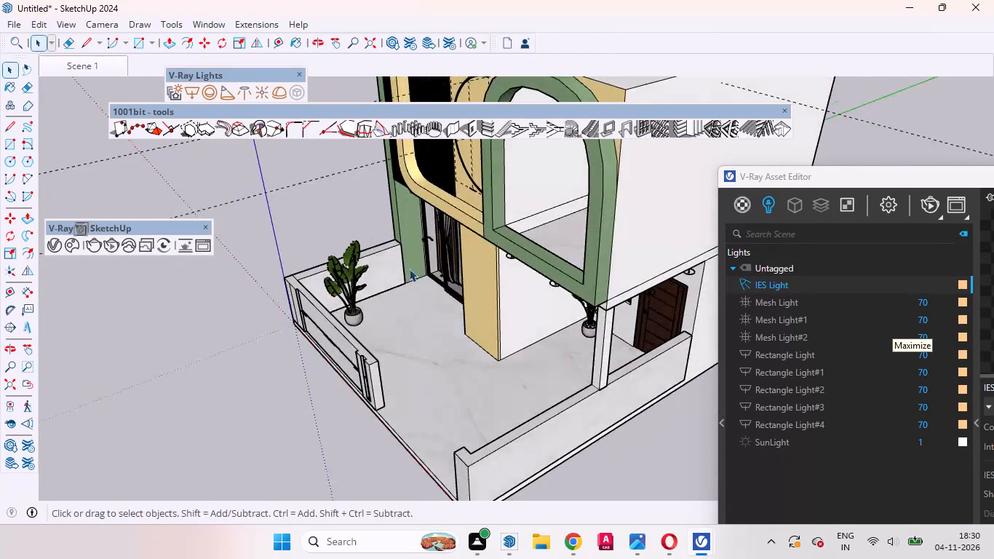
scroll(434, 282, down, 5)
middle_drag(458, 322, 241, 288)
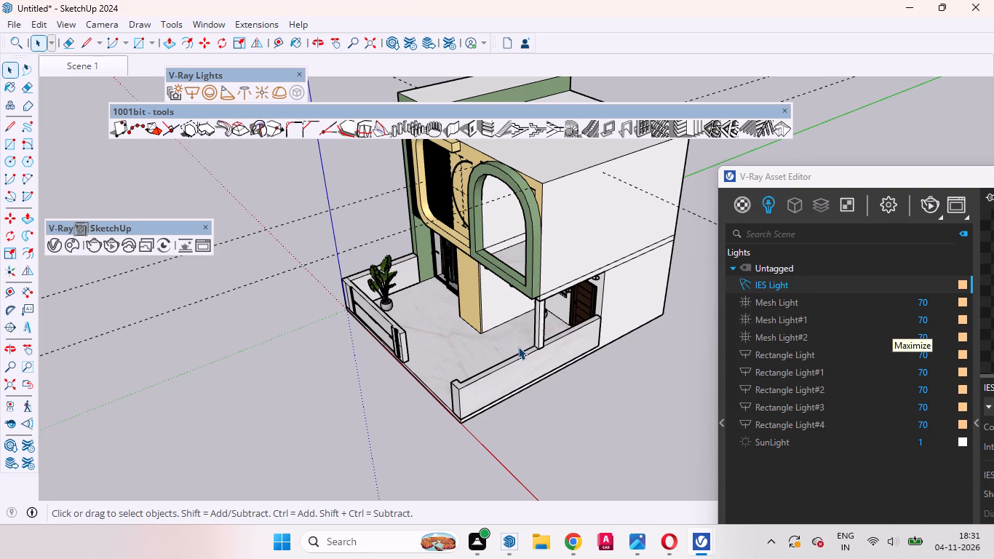
middle_drag(501, 247, 784, 175)
scroll(645, 219, up, 4)
click(618, 289)
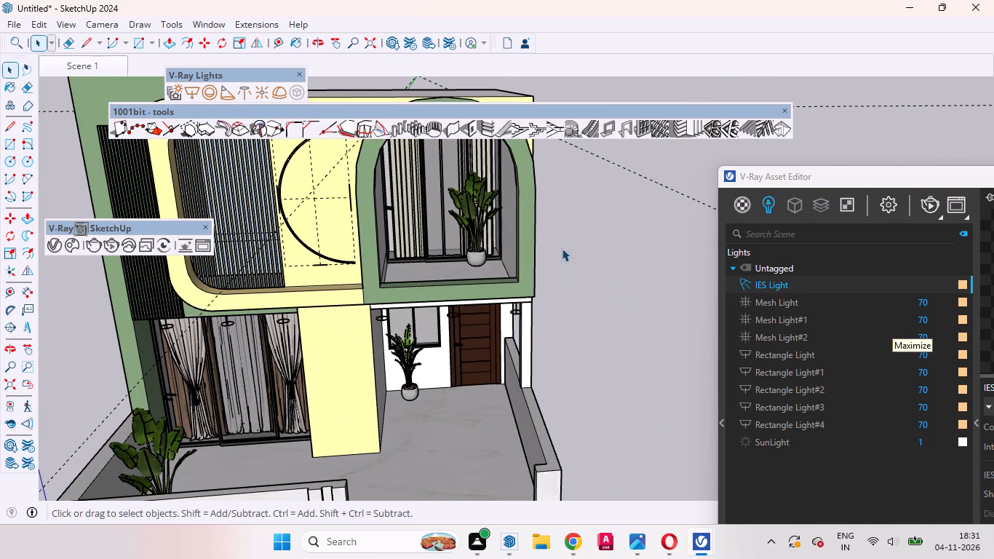
scroll(563, 255, down, 4)
middle_drag(571, 279, 557, 200)
click(612, 282)
scroll(486, 308, up, 9)
middle_drag(478, 296, 407, 217)
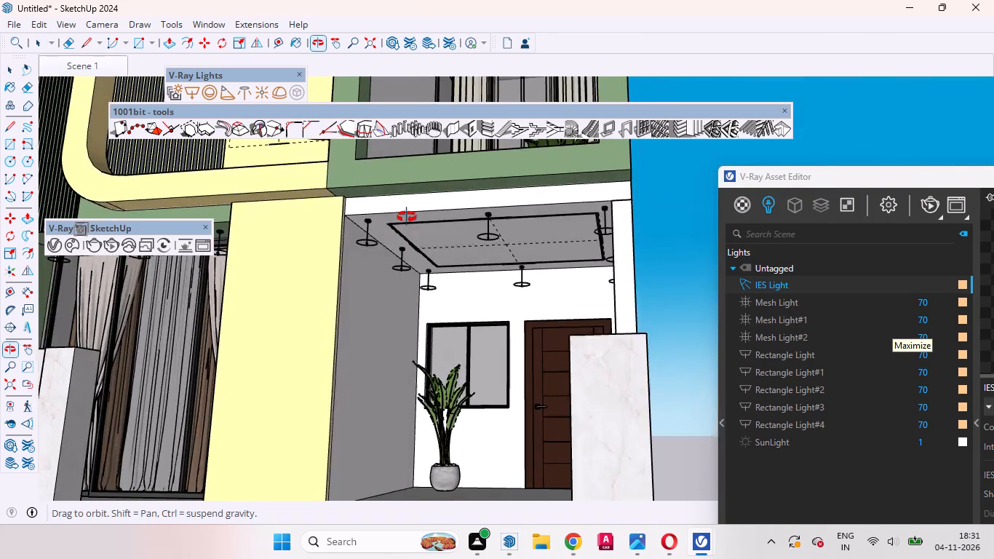
middle_drag(407, 217, 382, 293)
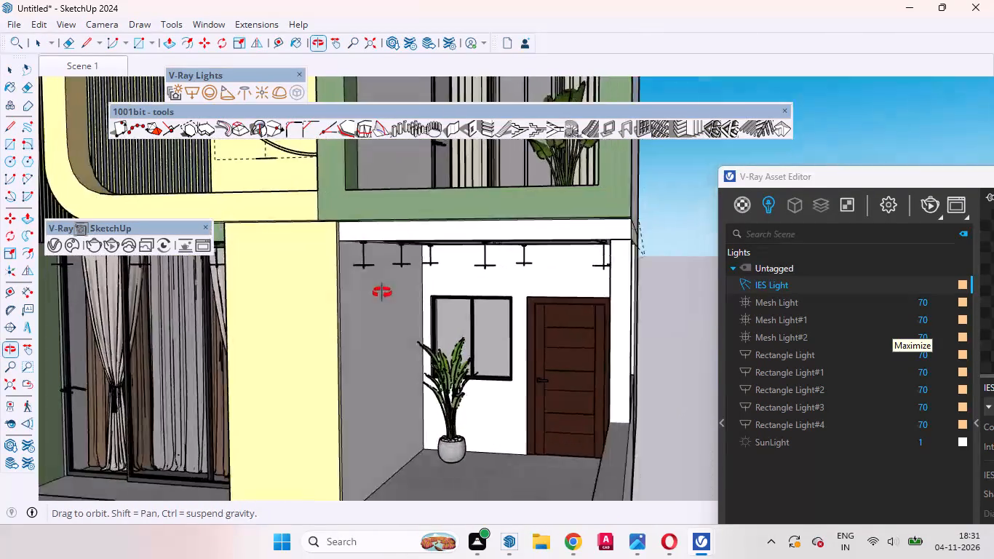
middle_drag(382, 293, 452, 285)
scroll(454, 288, down, 5)
scroll(501, 306, up, 4)
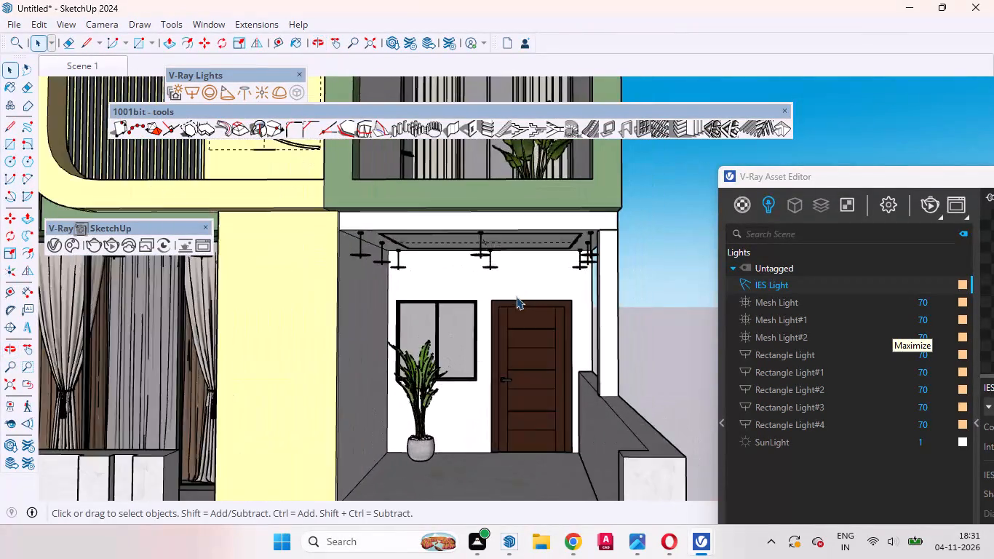
Inside the house group, hide the ground-floor window frame in front of the curtains.
scroll(516, 296, down, 9)
scroll(370, 293, up, 11)
middle_drag(431, 296, 579, 377)
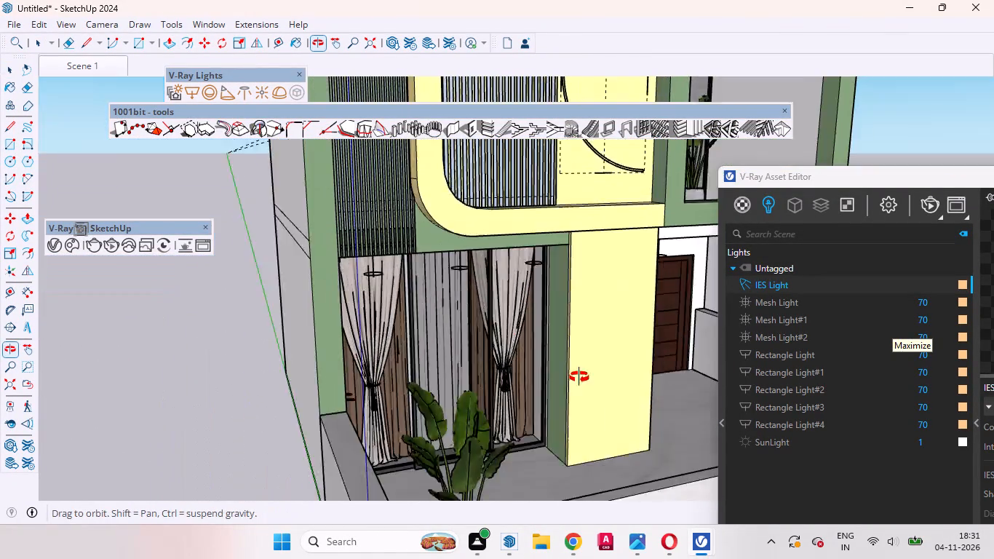
middle_drag(579, 377, 616, 389)
scroll(545, 361, up, 1)
scroll(545, 361, down, 1)
scroll(545, 361, up, 8)
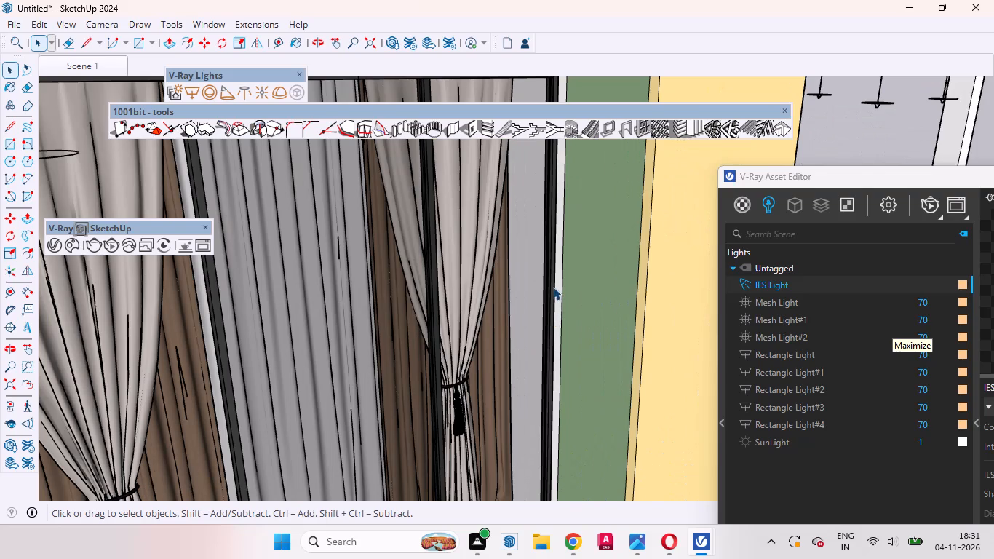
click(553, 287)
scroll(528, 334, down, 10)
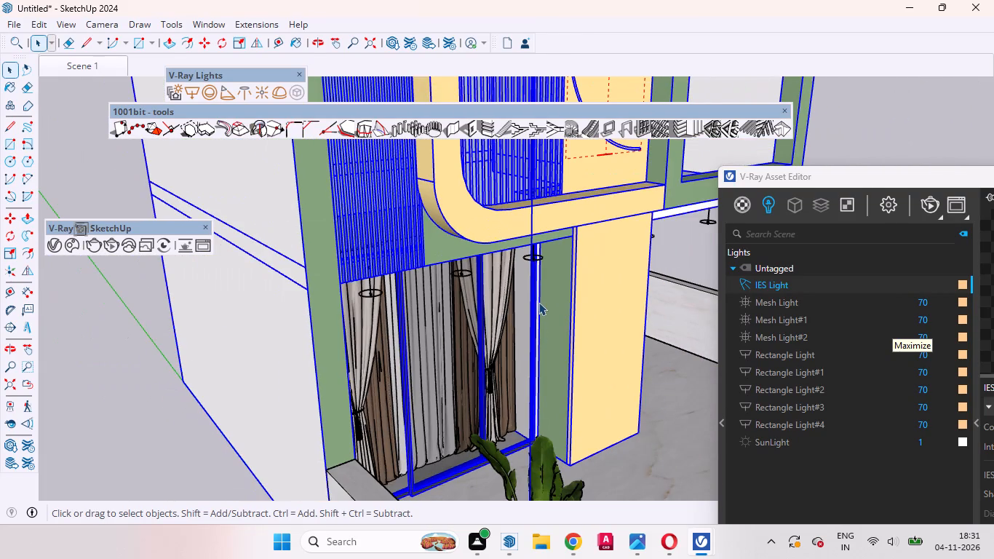
double_click(536, 301)
click(535, 301)
right_click(534, 302)
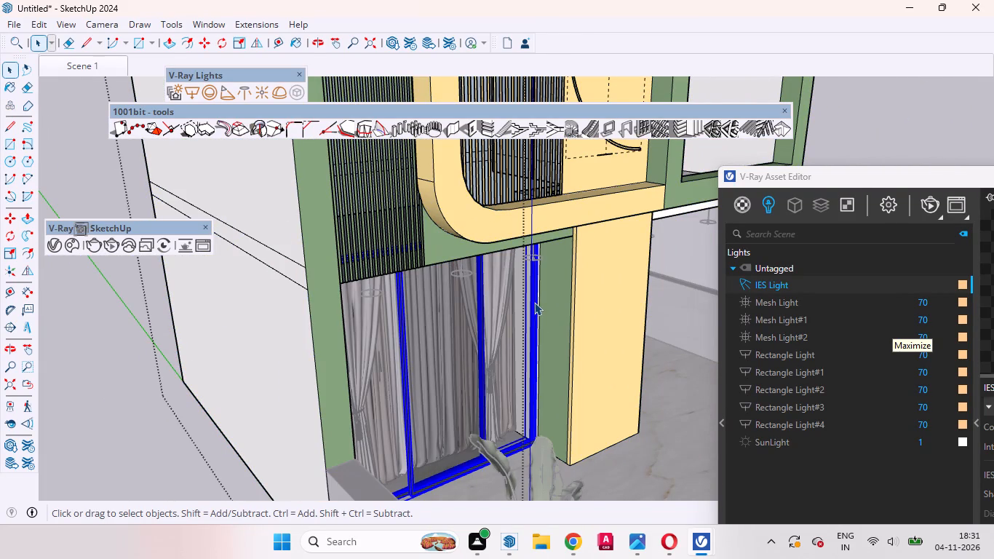
click(556, 45)
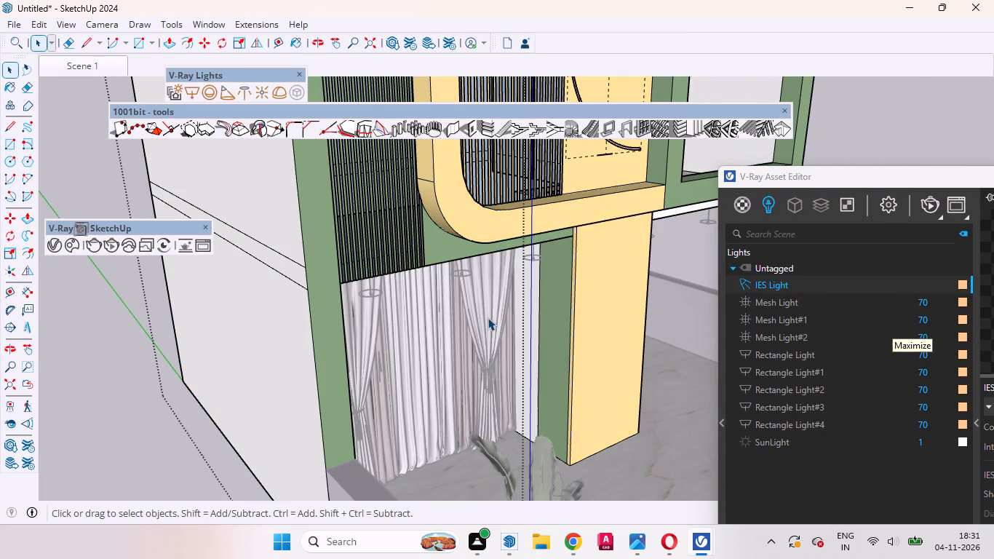
Add a guide 1" in from the front edge of the ceiling strip above the ground-floor curtains.
middle_drag(459, 361, 446, 250)
scroll(391, 173, up, 9)
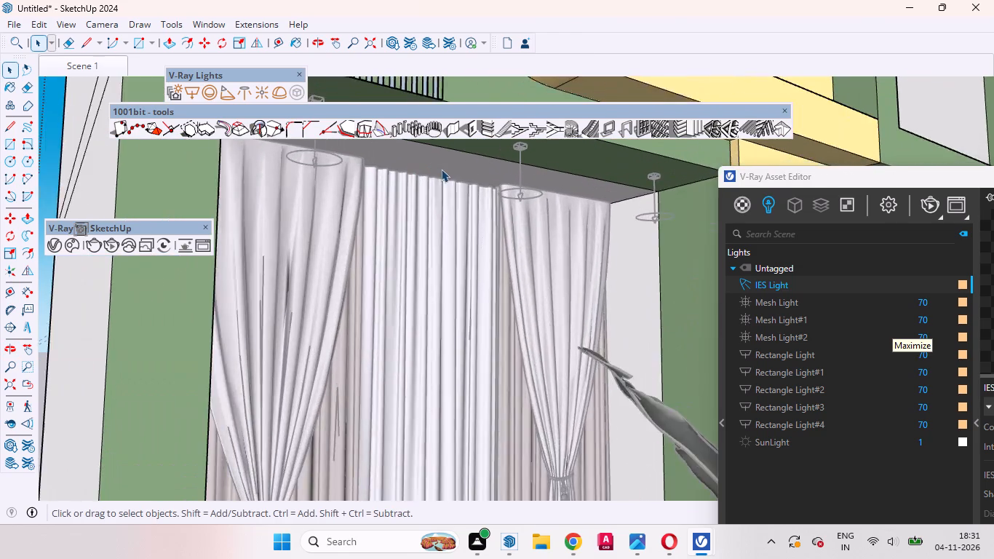
scroll(441, 169, up, 3)
middle_drag(547, 248, 582, 226)
scroll(579, 239, down, 3)
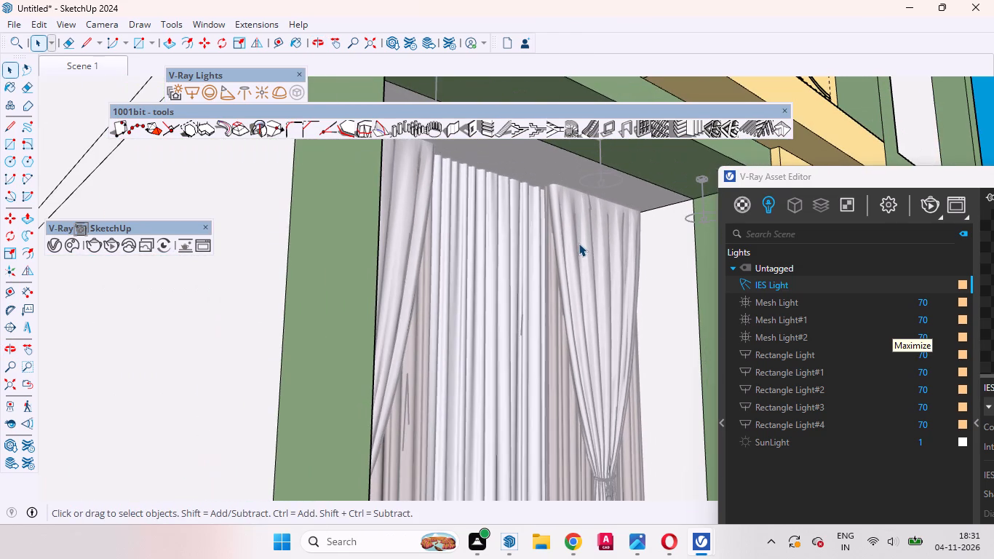
text(rt)
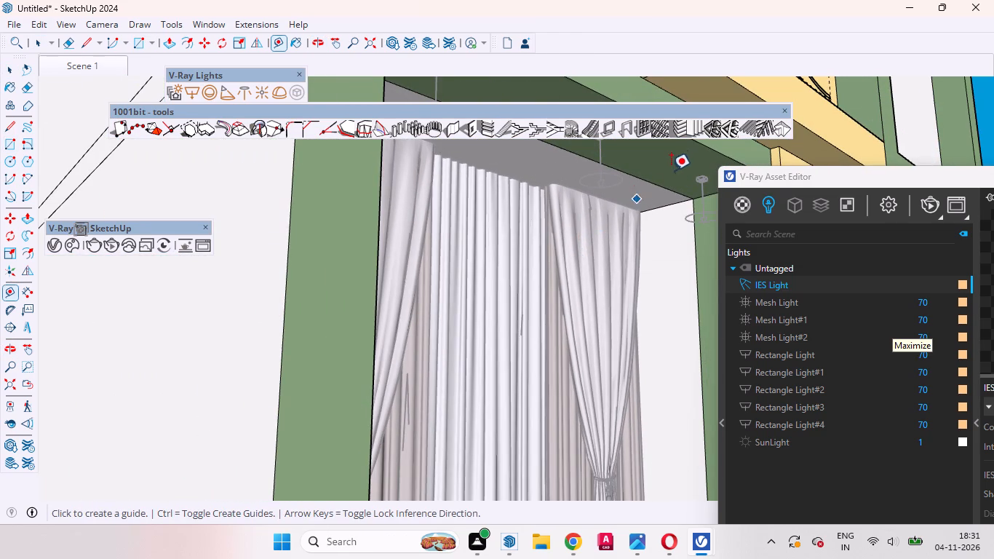
scroll(631, 178, up, 5)
scroll(453, 322, down, 11)
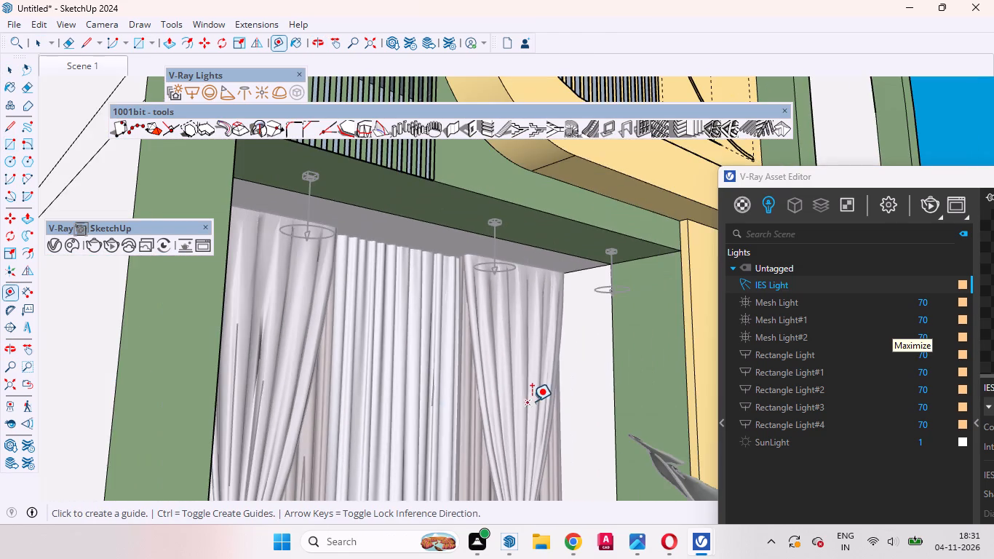
middle_drag(520, 341, 508, 331)
scroll(514, 286, up, 6)
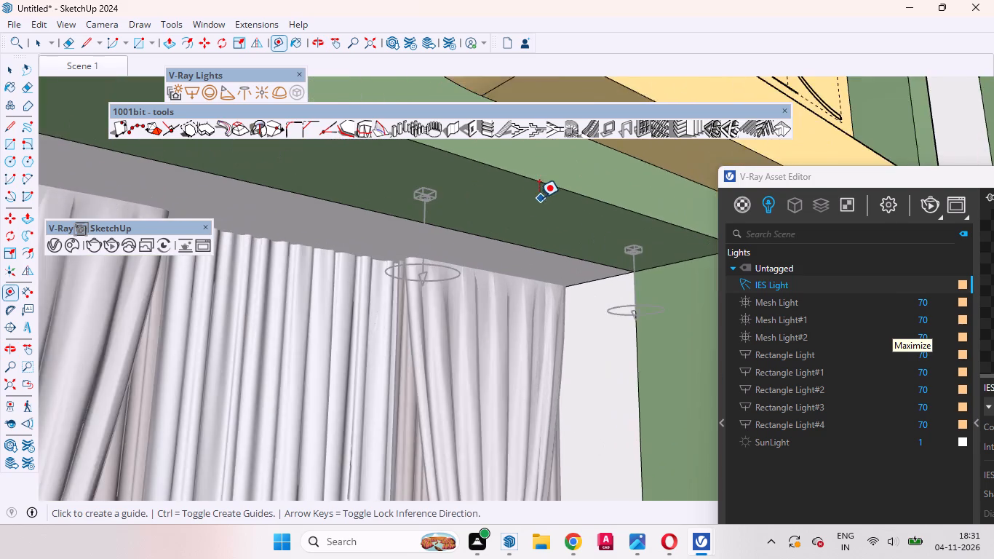
scroll(539, 197, up, 11)
middle_drag(434, 278, 530, 205)
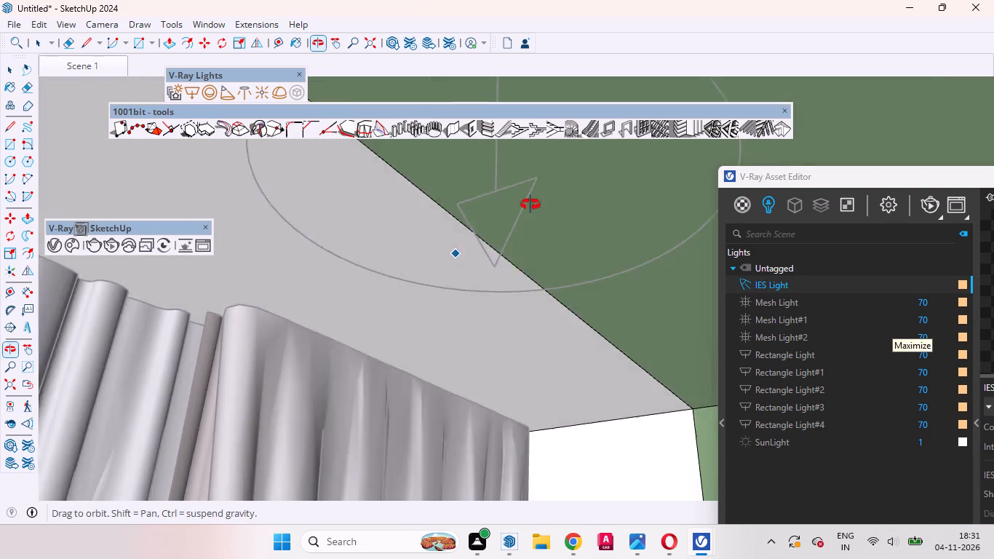
middle_drag(530, 205, 556, 145)
scroll(551, 148, up, 1)
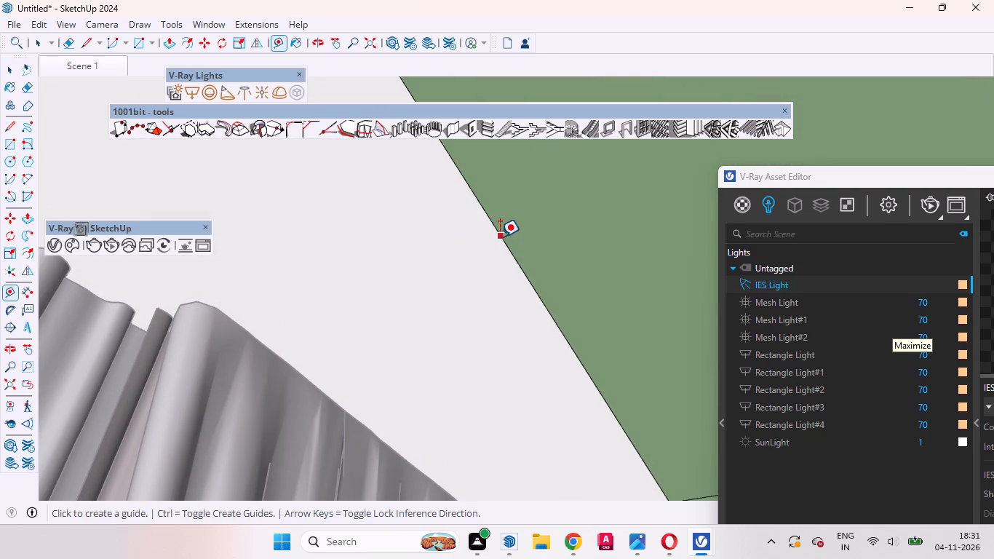
click(500, 237)
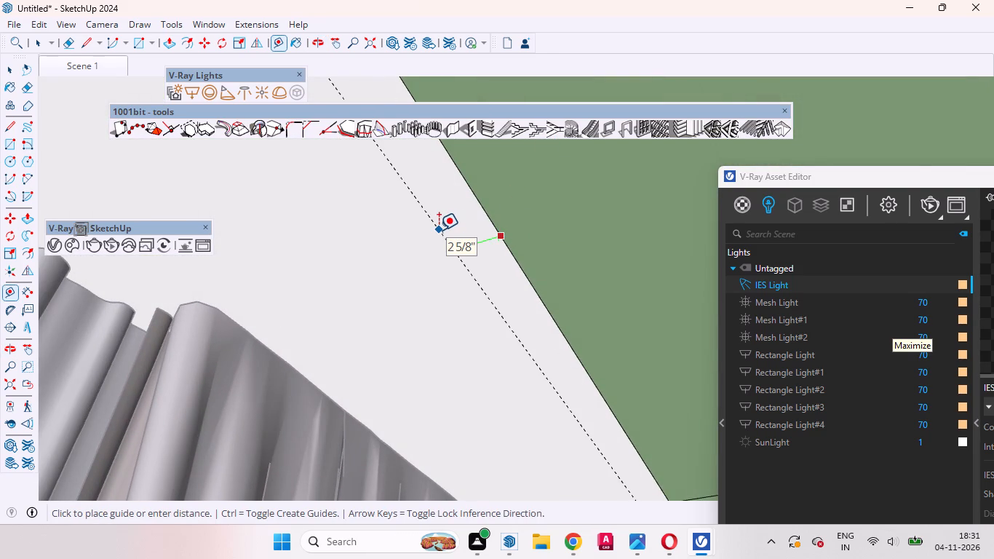
key(1)
key(Return)
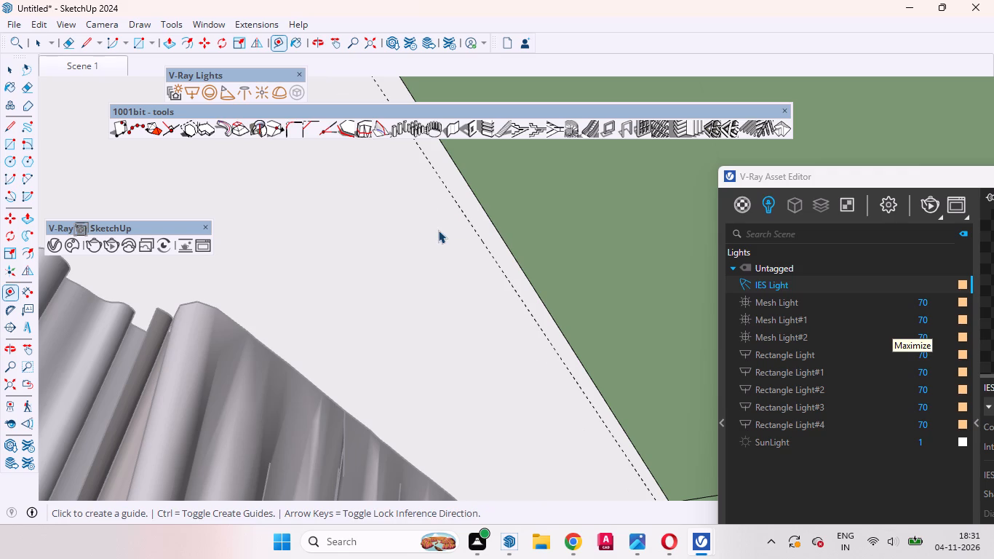
key(space)
Add a second parallel guide from the first one, placed freehand on the ceiling strip close to the curtain tops.
scroll(433, 234, down, 8)
middle_drag(482, 283, 512, 285)
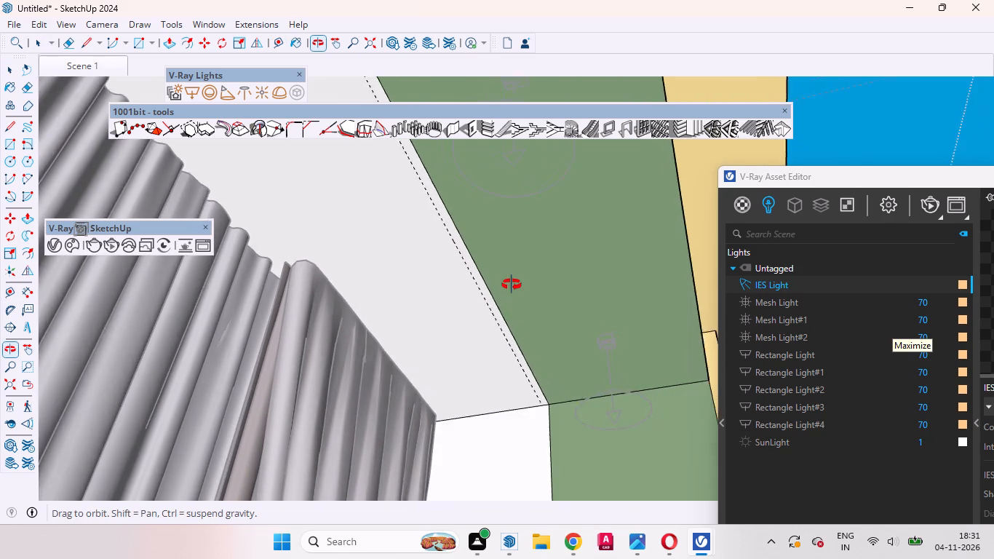
middle_drag(512, 285, 559, 282)
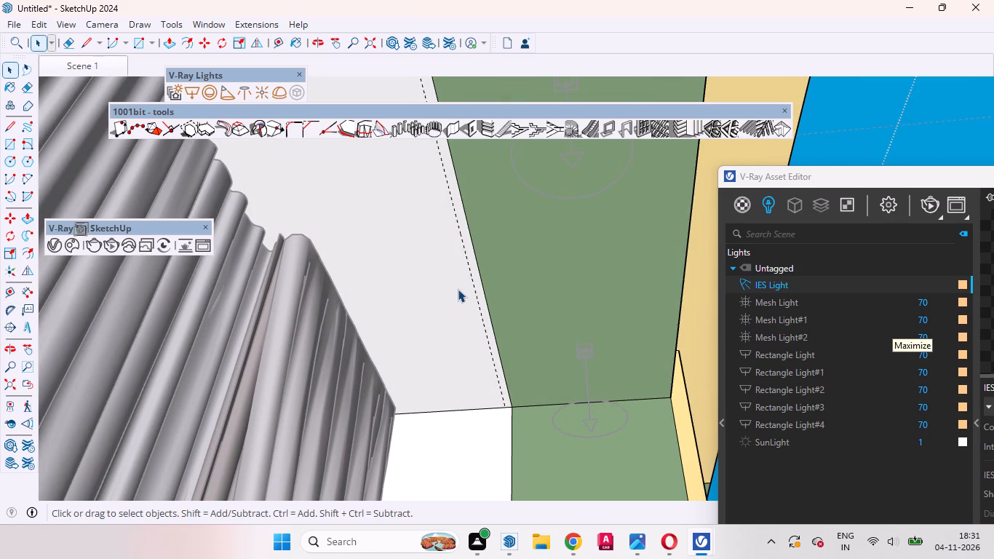
key(t)
scroll(458, 289, up, 1)
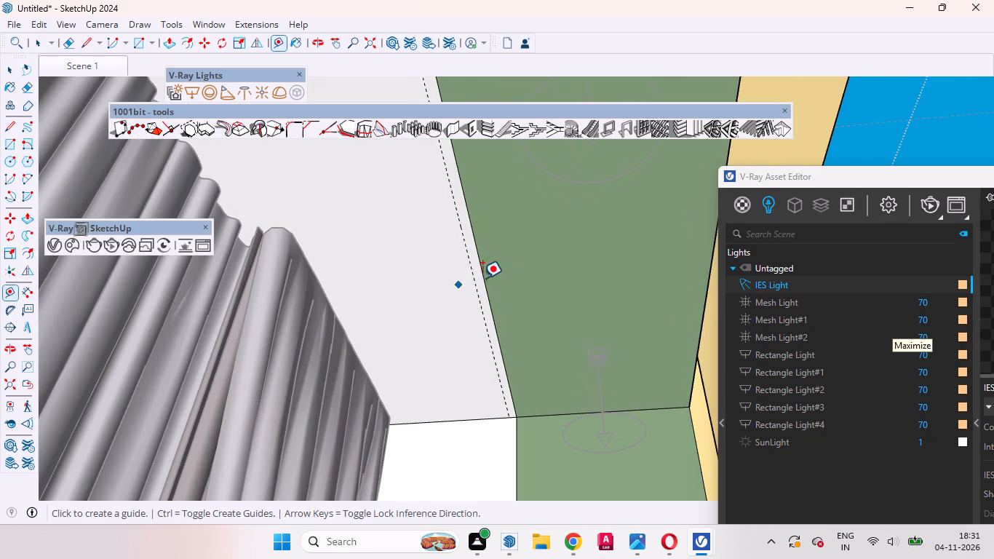
click(469, 269)
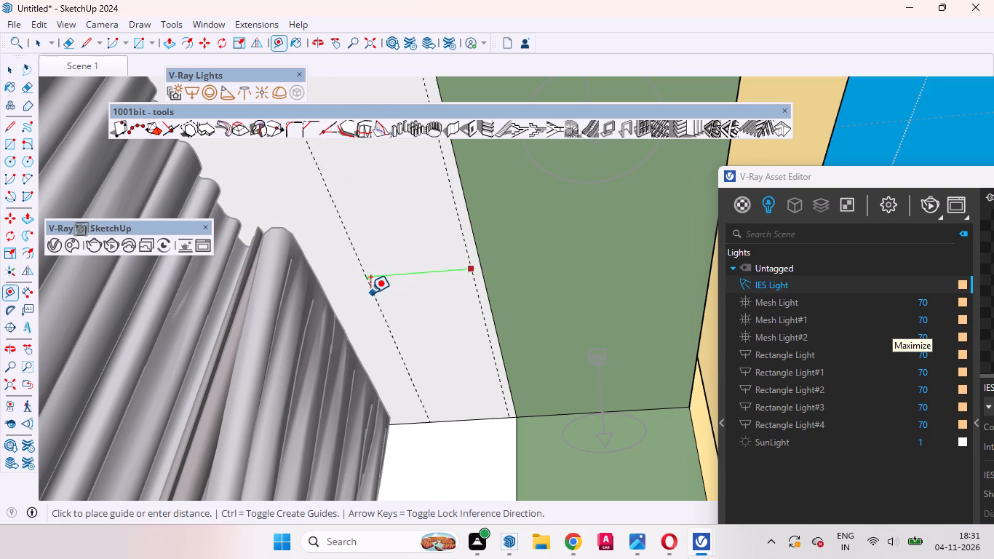
click(356, 293)
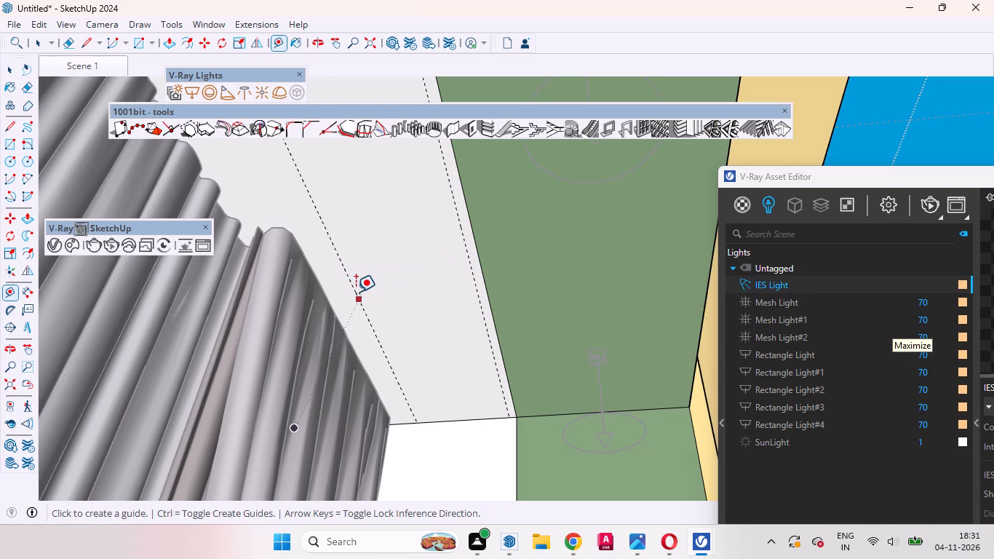
Add another parallel guide 1" in front of the guide near the curtain tops.
click(354, 290)
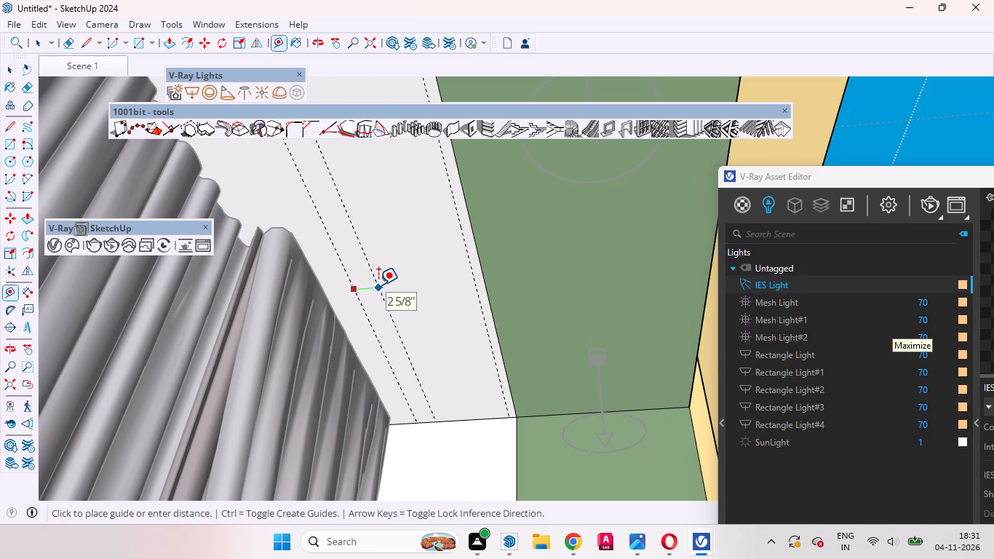
key(1)
key(Return)
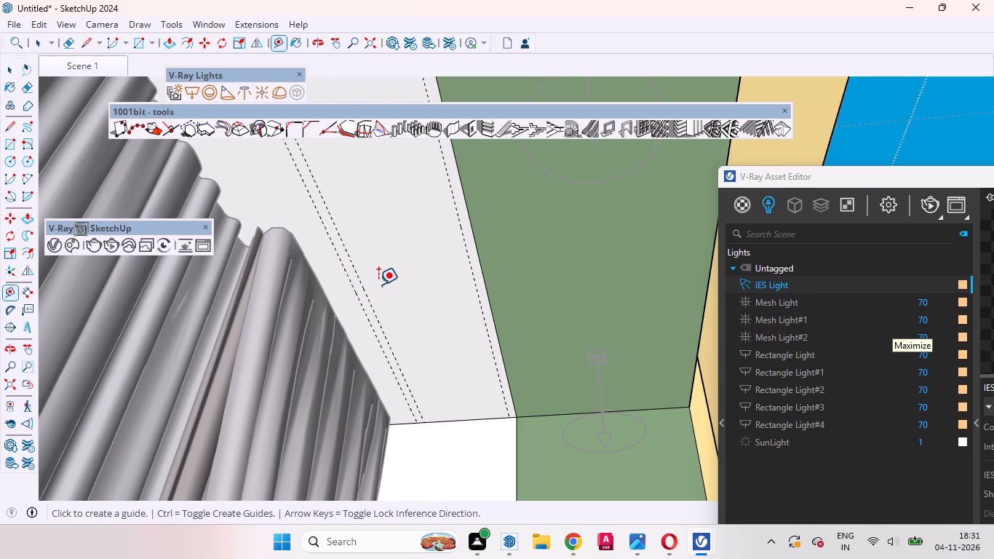
key(space)
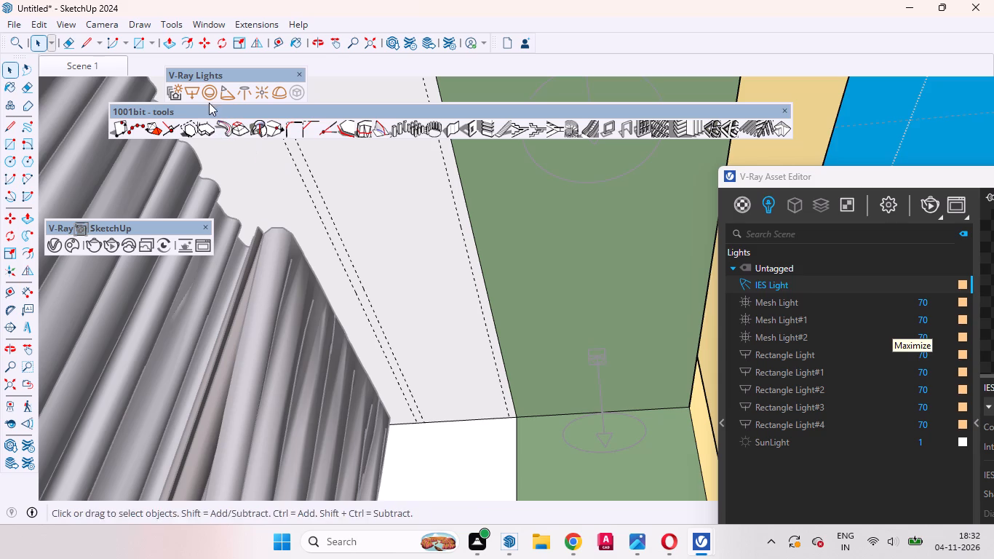
Draw a V-Ray rectangle light between the two closely spaced guides, spanning the full width of the ceiling strip above the curtains.
click(198, 94)
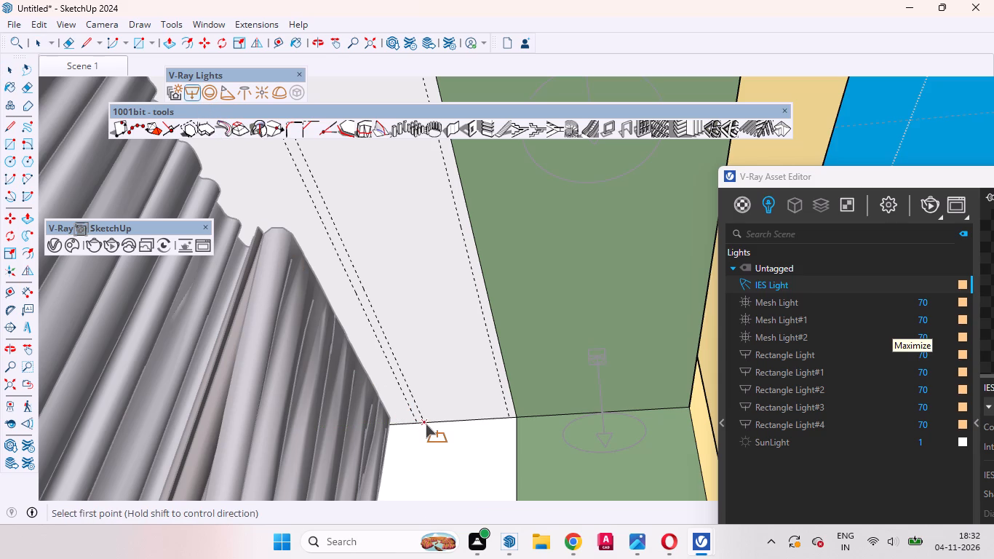
click(416, 420)
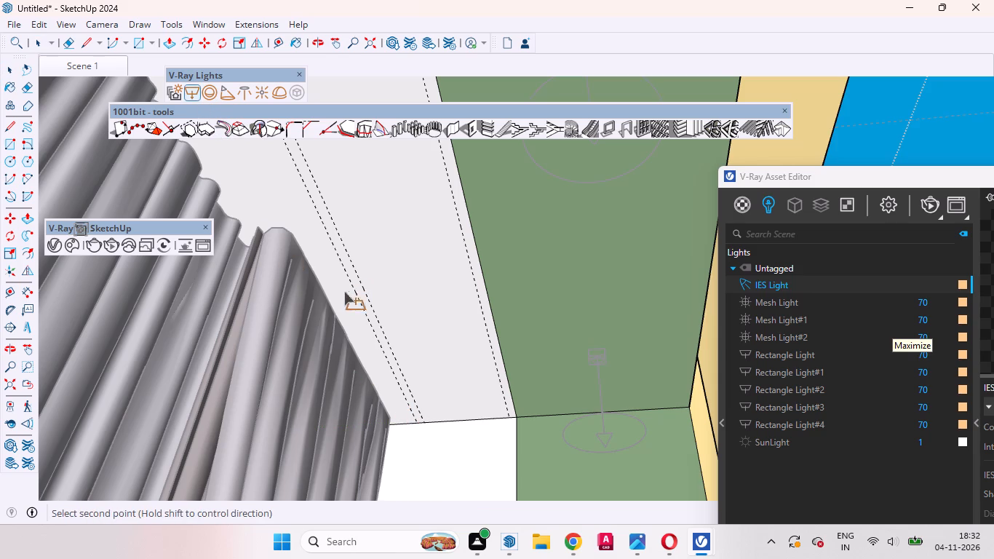
middle_drag(361, 322, 10, 404)
scroll(194, 331, down, 7)
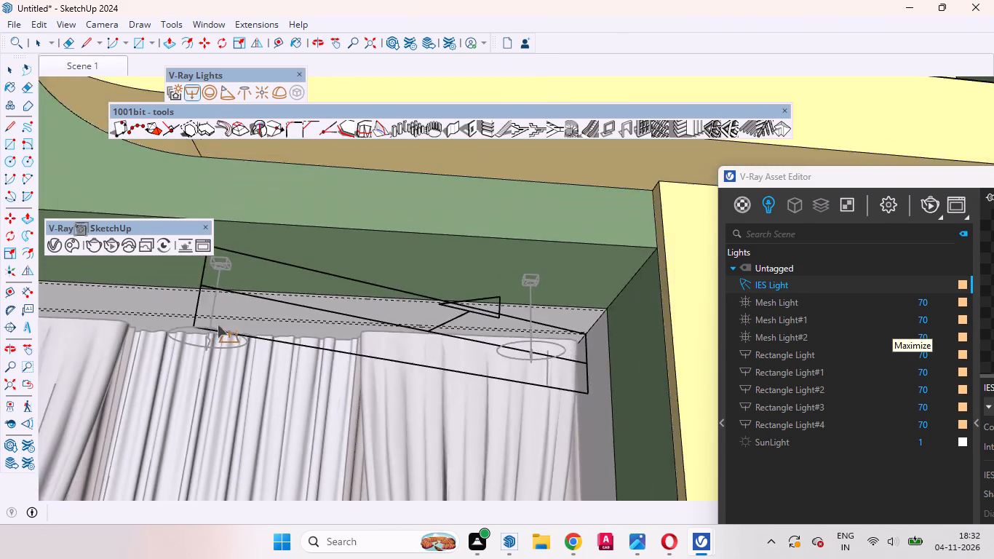
scroll(218, 325, down, 19)
scroll(198, 323, up, 11)
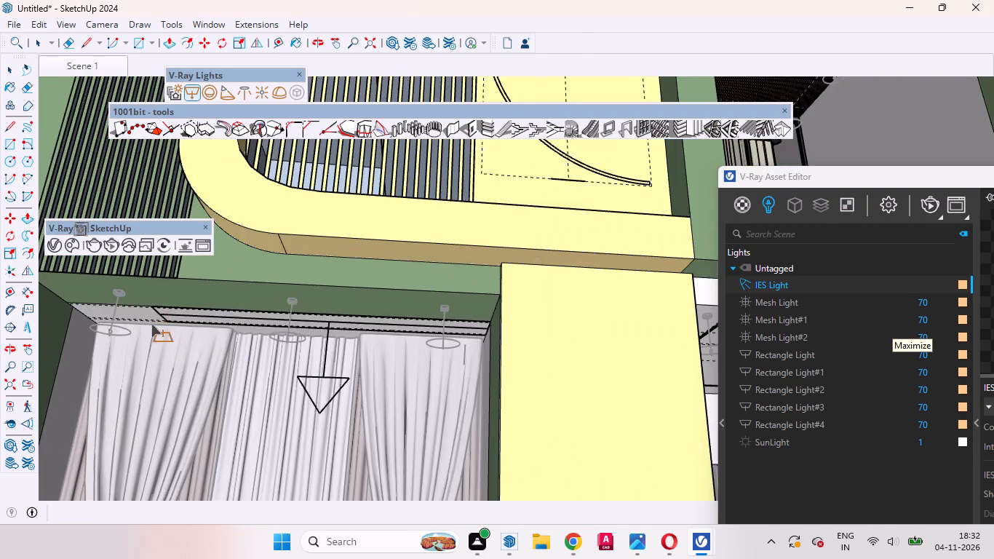
middle_drag(151, 328, 76, 312)
scroll(84, 334, up, 19)
scroll(191, 354, down, 1)
scroll(191, 354, up, 8)
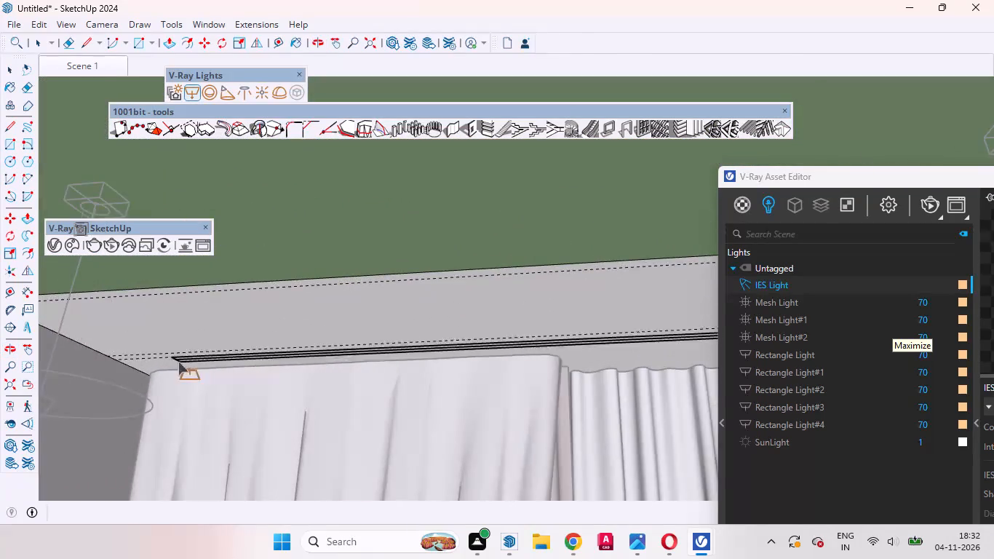
middle_drag(179, 362, 127, 338)
scroll(198, 406, up, 15)
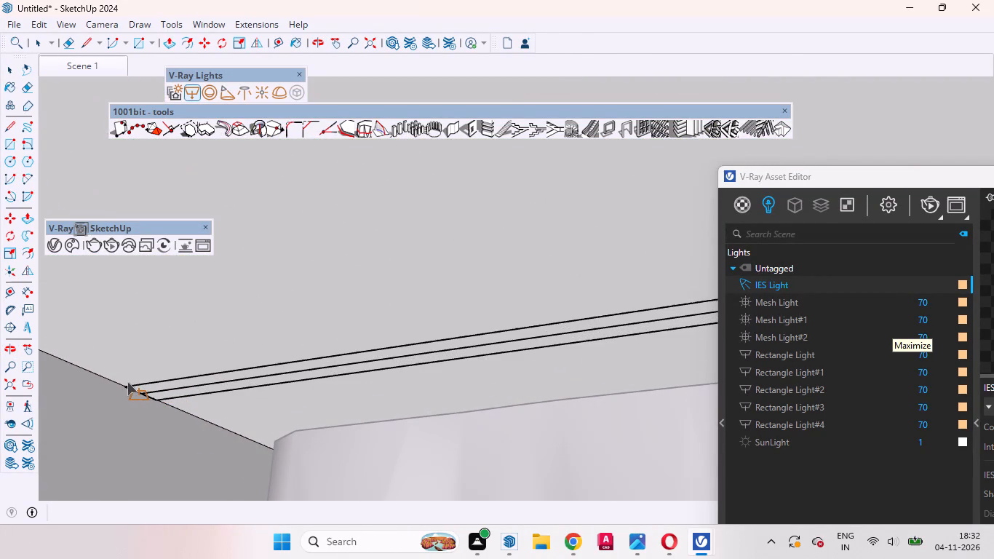
click(127, 382)
key(space)
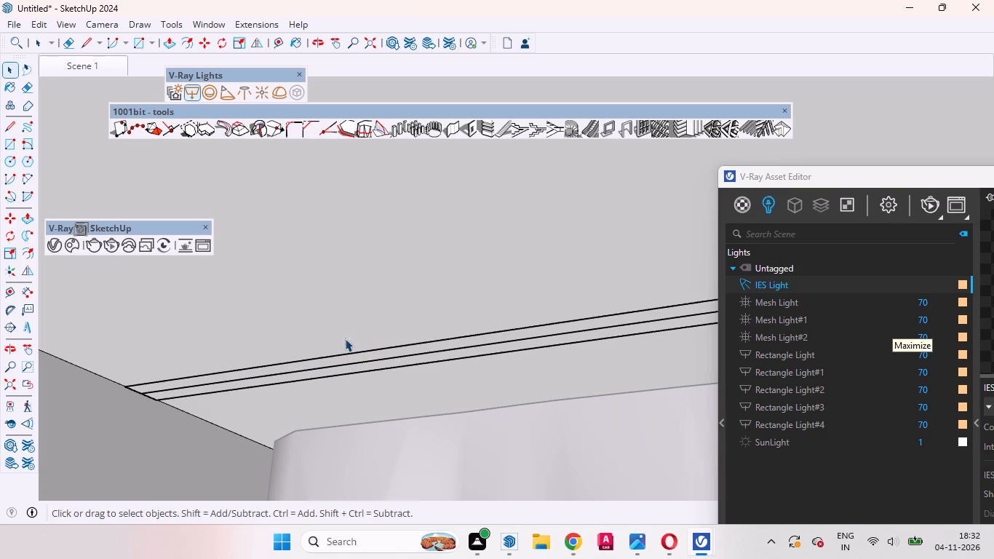
Unhide the last hidden object, the ground-floor window frame.
scroll(325, 370, down, 20)
scroll(325, 370, down, 10)
scroll(311, 313, down, 6)
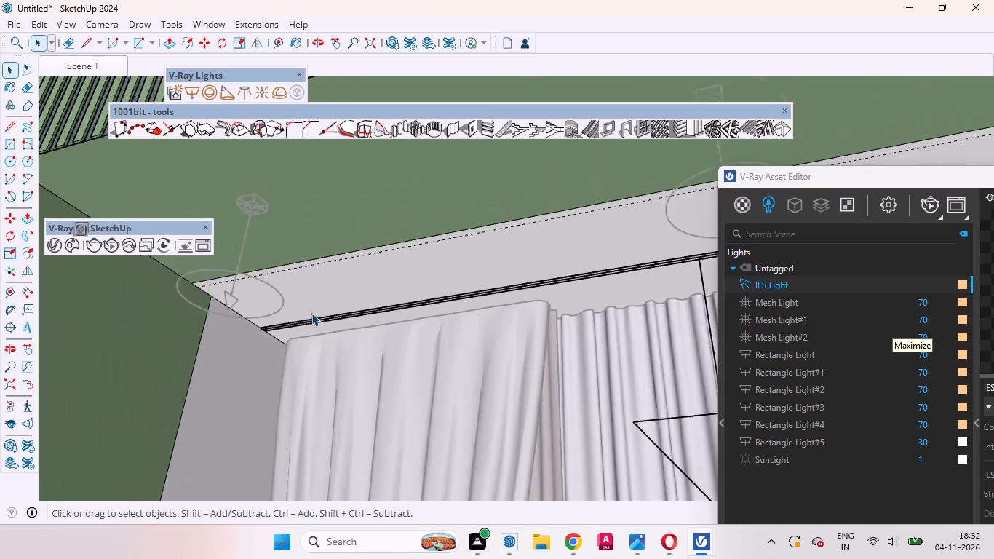
scroll(316, 325, down, 5)
middle_drag(373, 339, 453, 481)
scroll(456, 463, up, 1)
scroll(391, 322, down, 15)
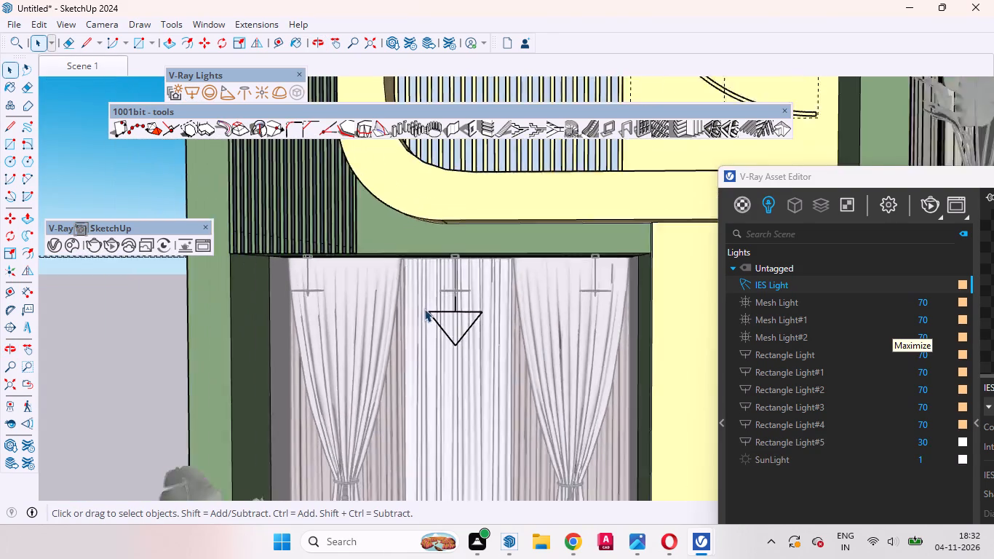
scroll(424, 309, down, 6)
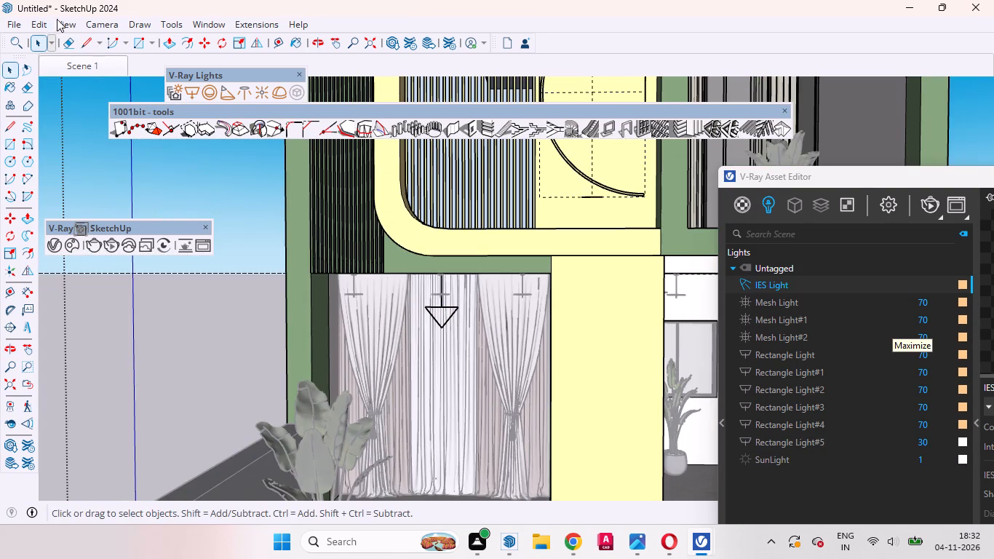
click(39, 24)
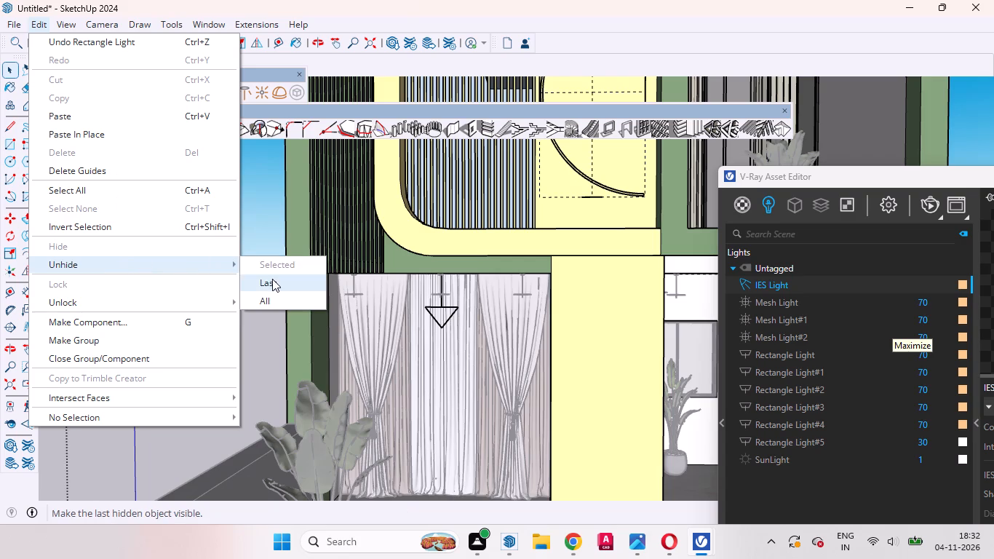
click(275, 281)
click(226, 191)
scroll(220, 230, down, 7)
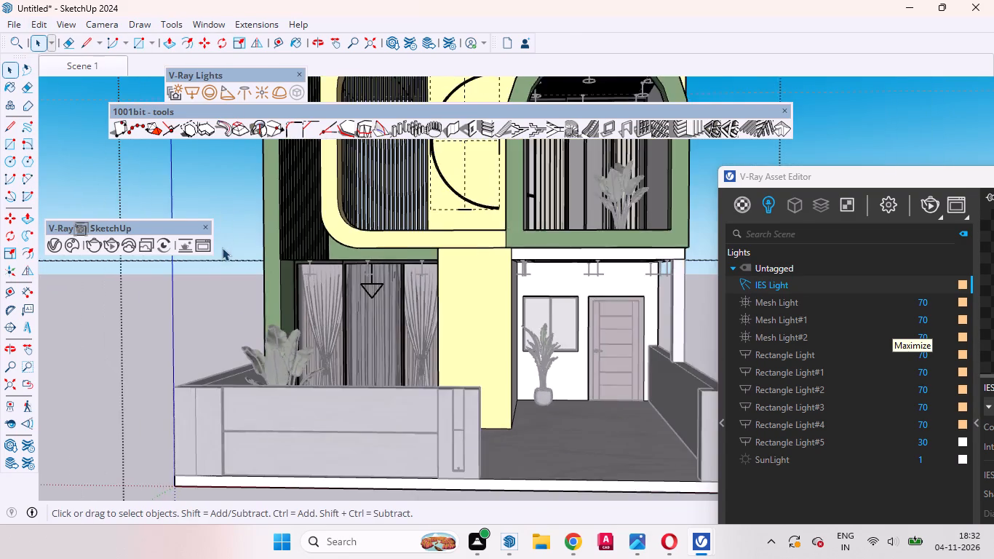
Hide the glazed window frame component in front of the curtains inside the upper-floor arched balcony.
scroll(222, 247, down, 4)
scroll(450, 274, up, 6)
scroll(467, 320, down, 12)
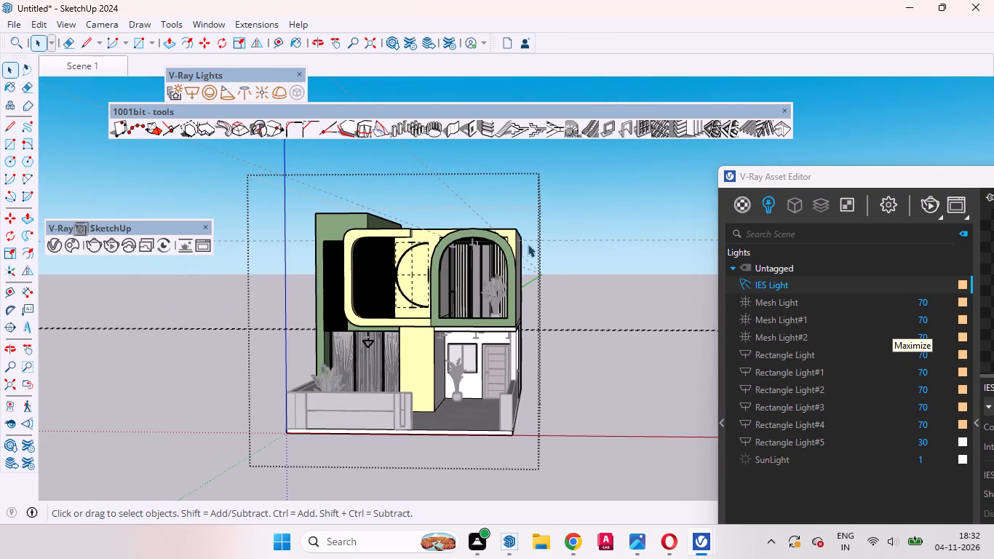
click(585, 274)
scroll(452, 253, up, 15)
click(492, 250)
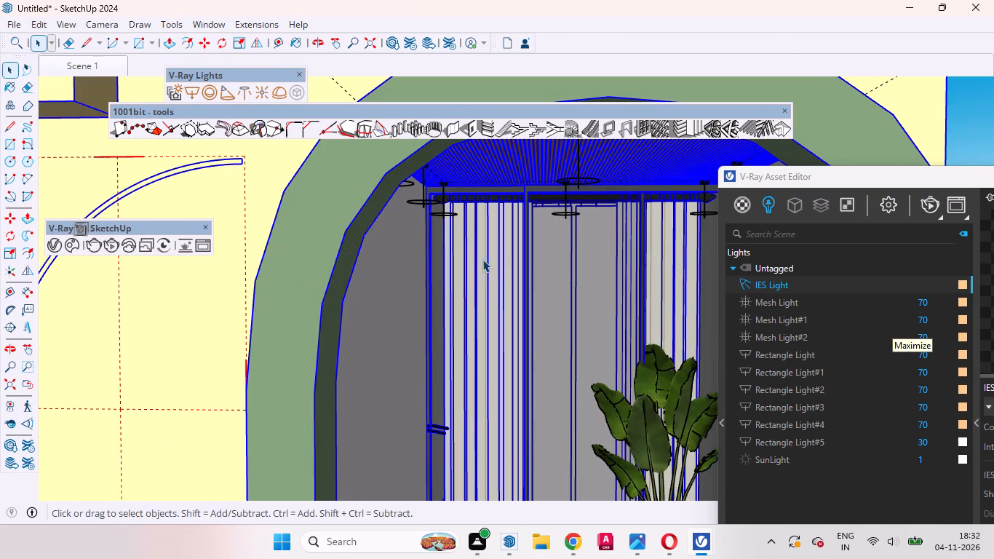
double_click(493, 280)
click(489, 286)
right_click(495, 292)
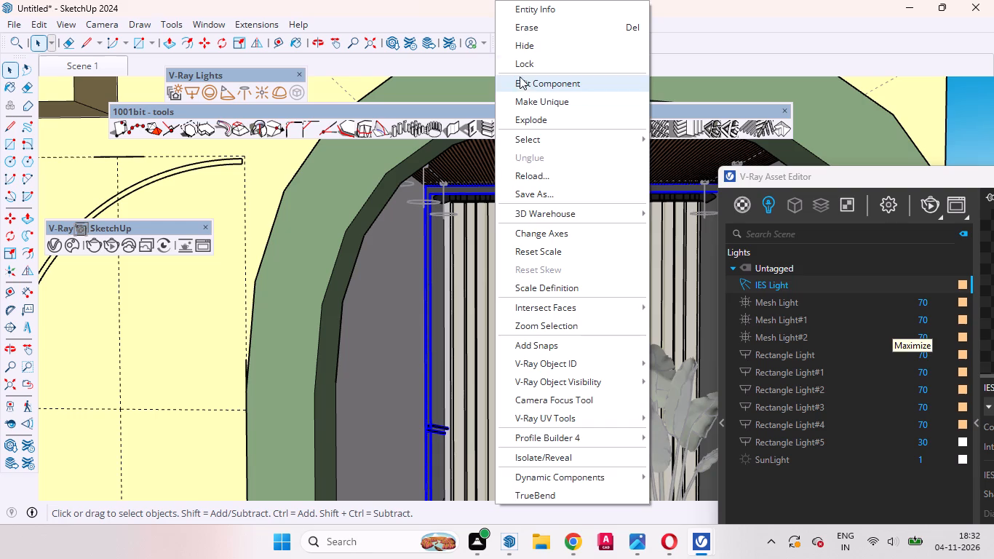
click(520, 45)
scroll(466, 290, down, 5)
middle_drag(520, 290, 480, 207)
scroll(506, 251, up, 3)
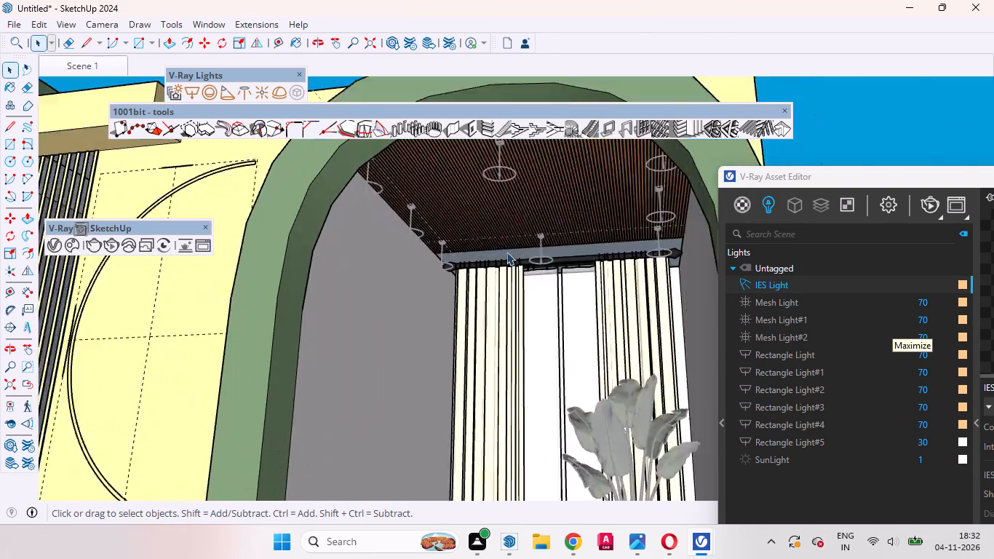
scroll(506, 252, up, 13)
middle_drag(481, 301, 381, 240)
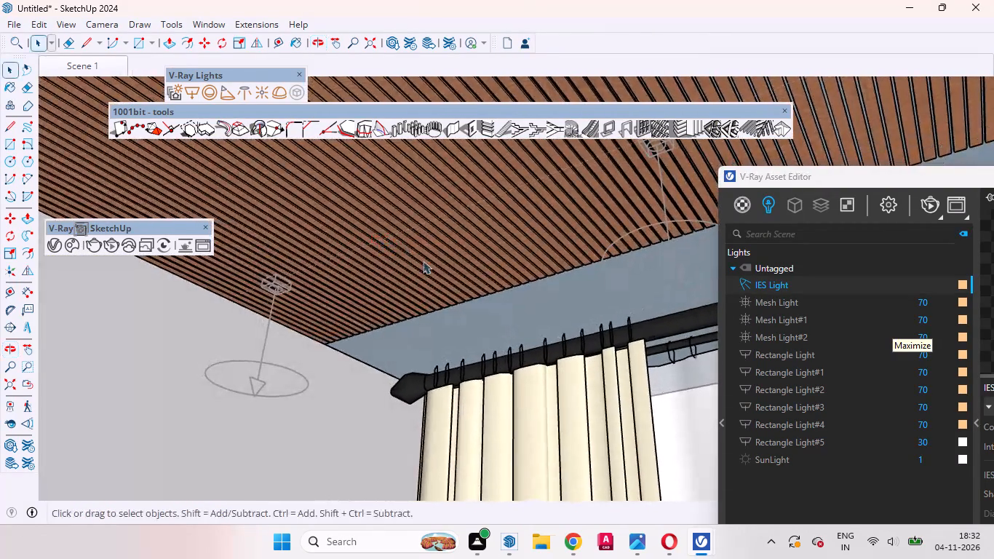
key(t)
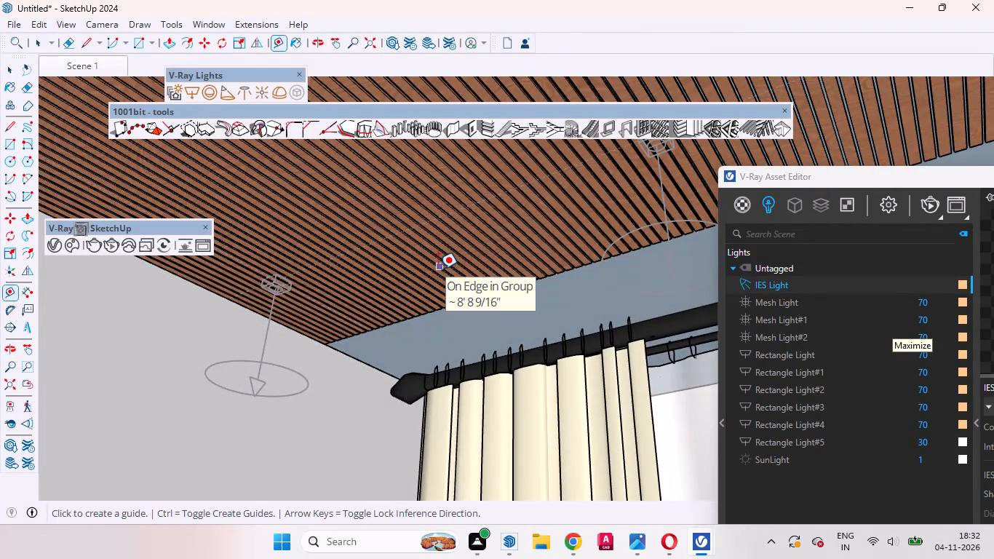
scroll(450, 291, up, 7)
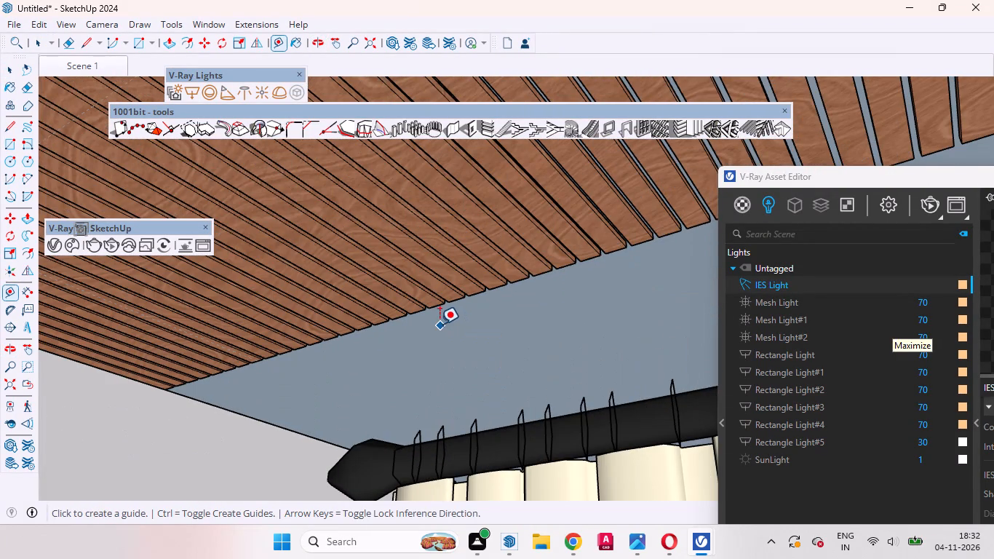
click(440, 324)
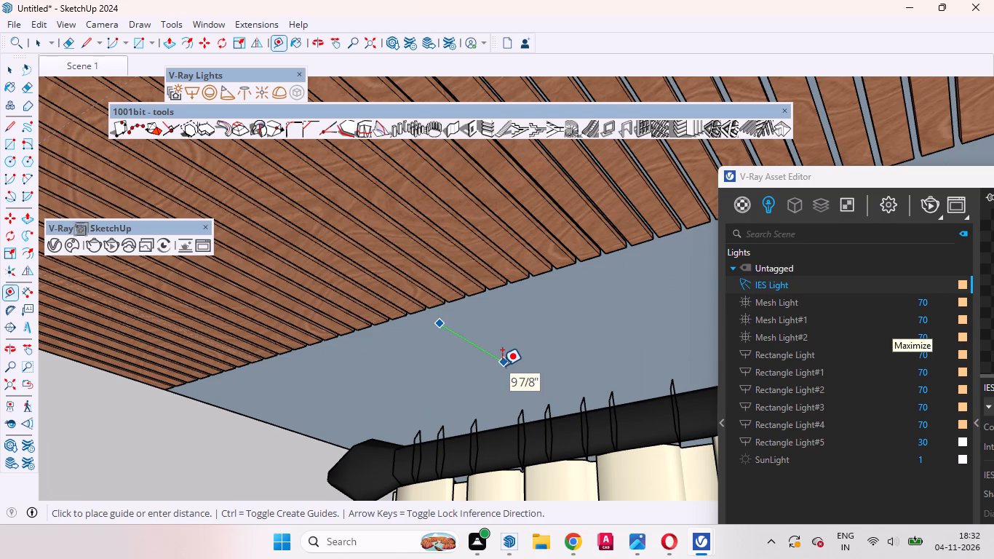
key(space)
Add a guide parallel to the wooden slats' end edge, placed freehand on the balcony ceiling strip close to the curtains.
scroll(470, 378, down, 10)
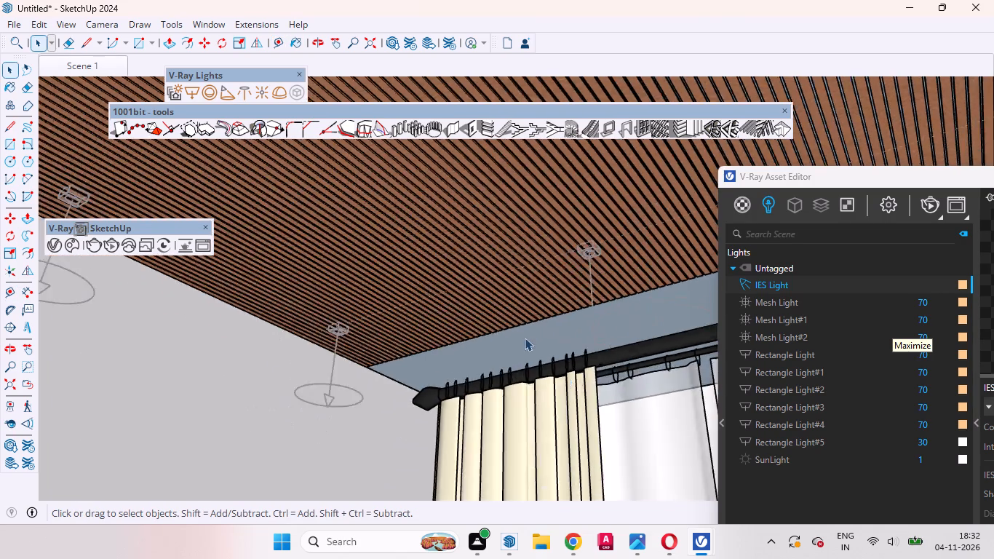
middle_drag(560, 373, 475, 315)
scroll(616, 390, up, 15)
middle_drag(537, 298, 498, 314)
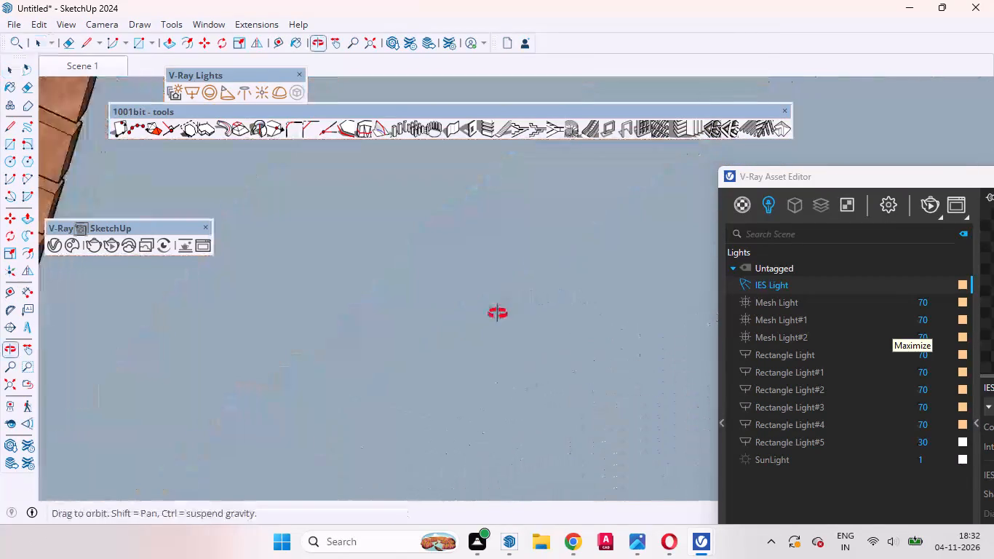
middle_drag(498, 314, 493, 320)
scroll(625, 273, down, 8)
middle_drag(514, 279, 355, 354)
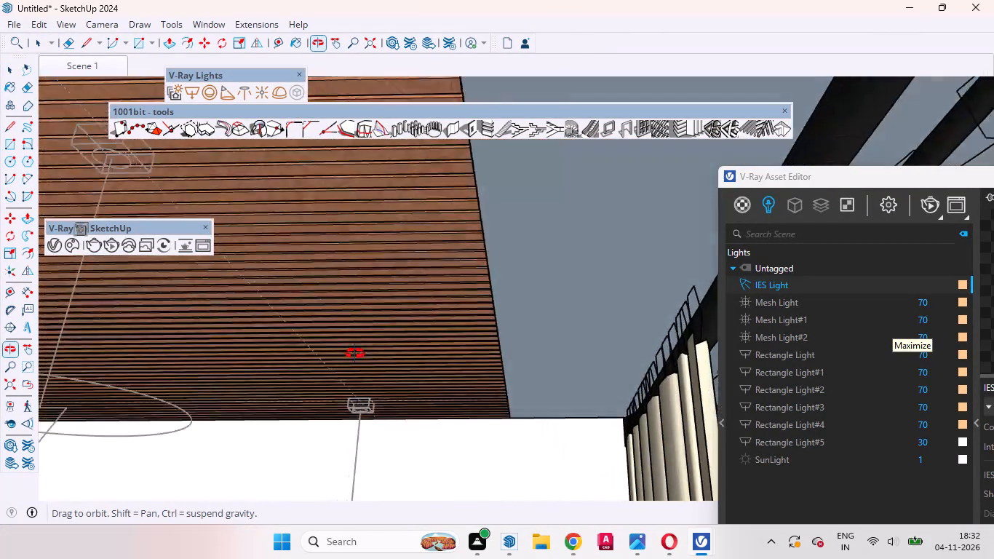
middle_drag(355, 354, 343, 362)
scroll(512, 229, up, 9)
scroll(480, 266, down, 5)
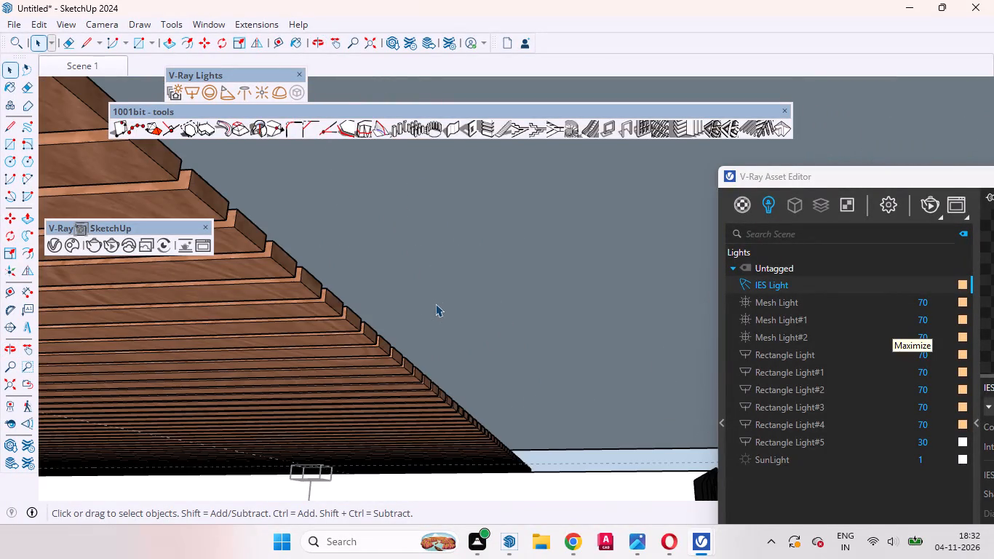
key(t)
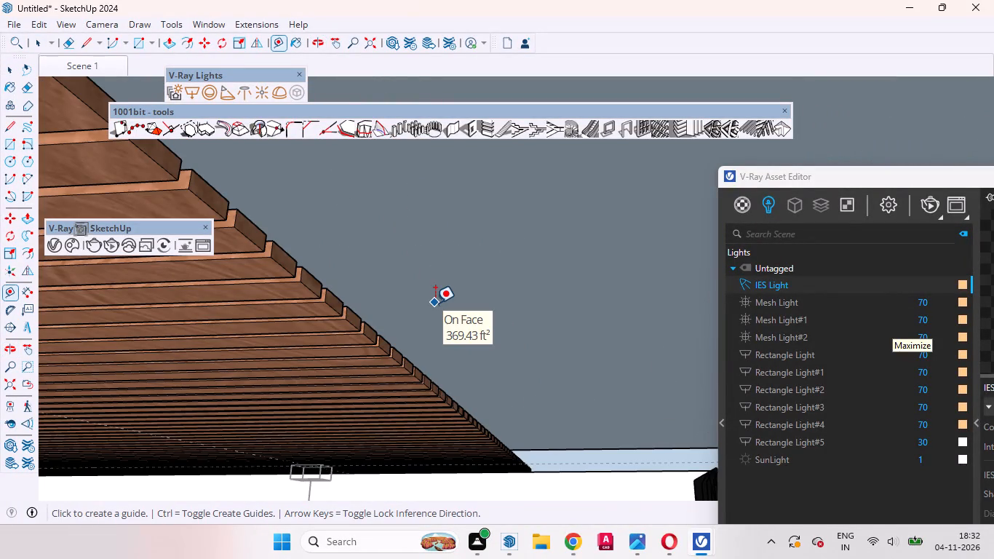
click(336, 290)
scroll(492, 292, down, 8)
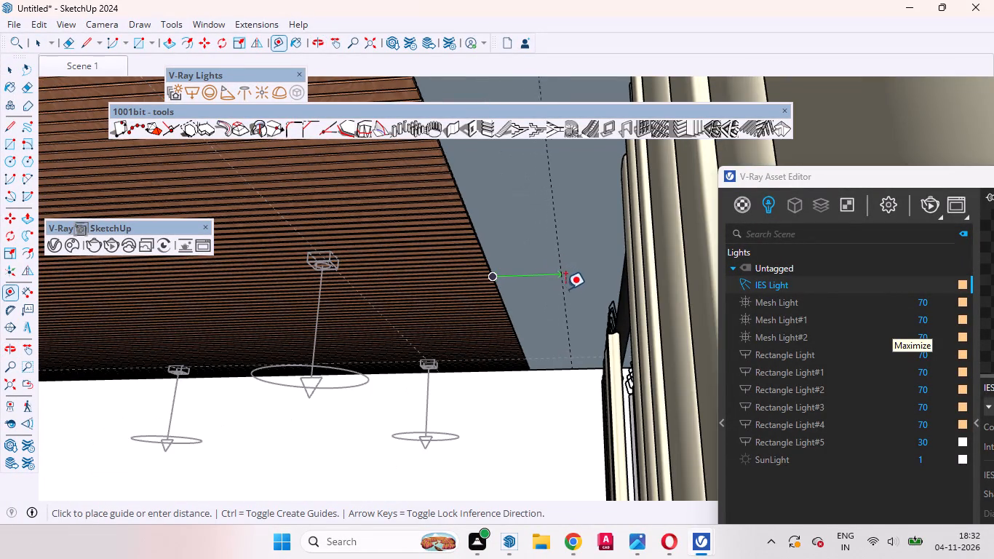
click(589, 290)
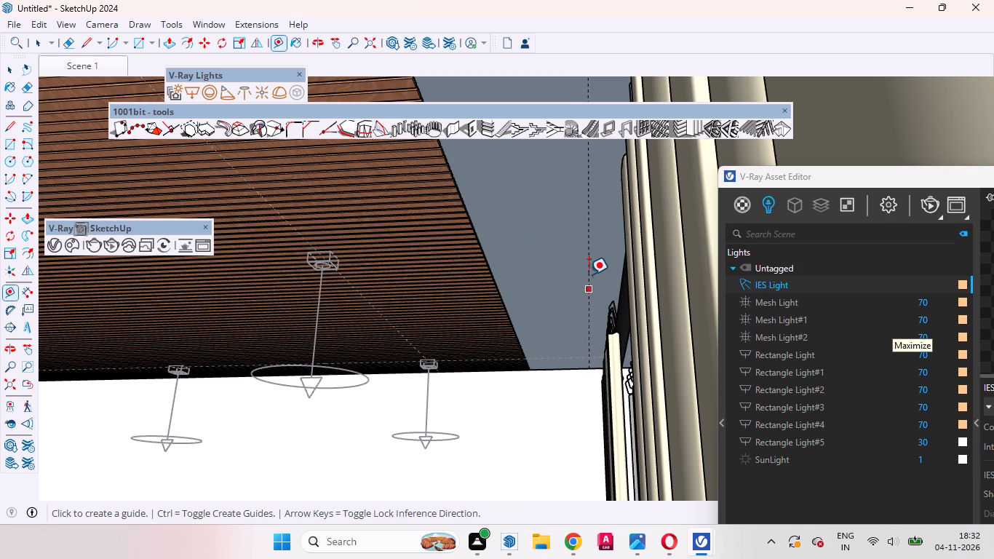
Add a second parallel guide 1" from the first one, on its slatted-ceiling side.
click(589, 270)
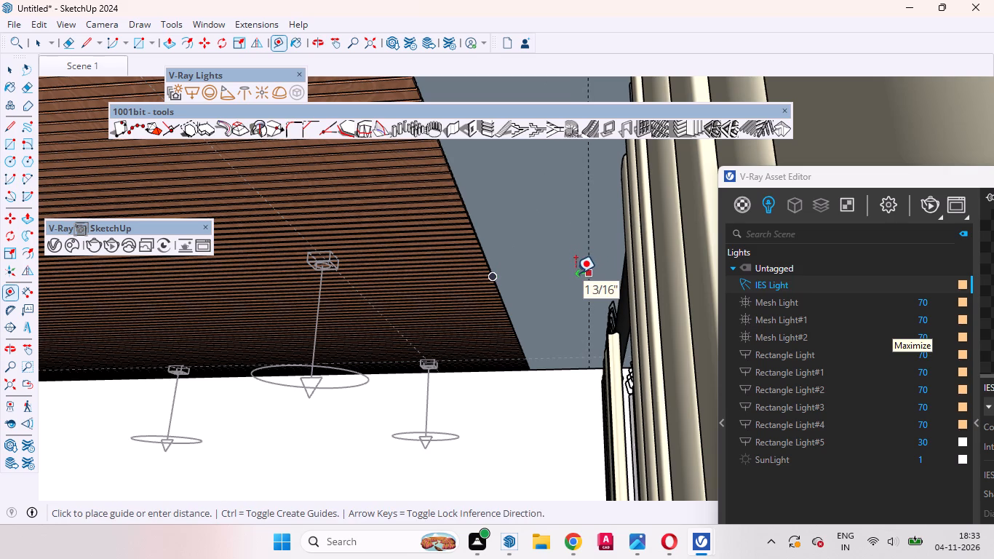
key(space)
text(t)
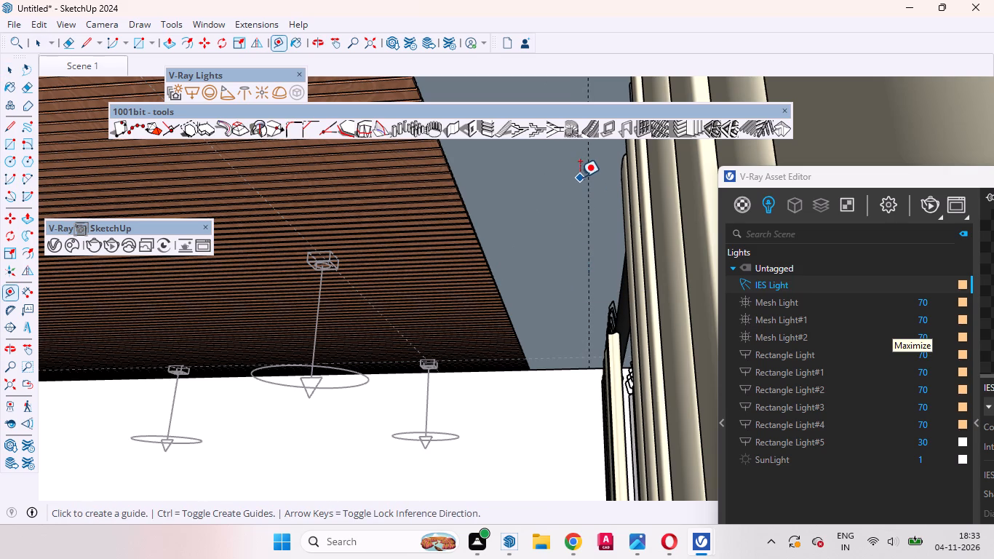
click(586, 182)
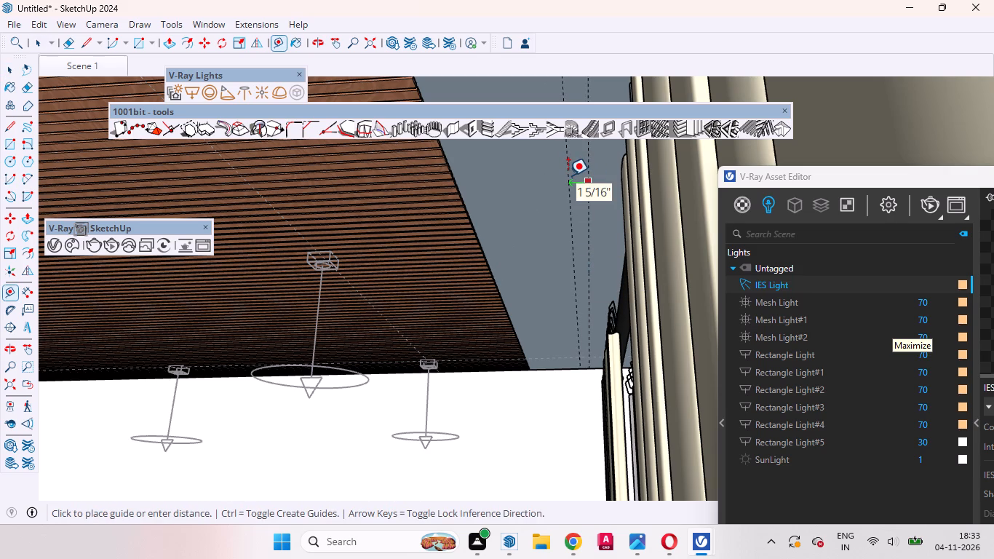
key(1)
key(Return)
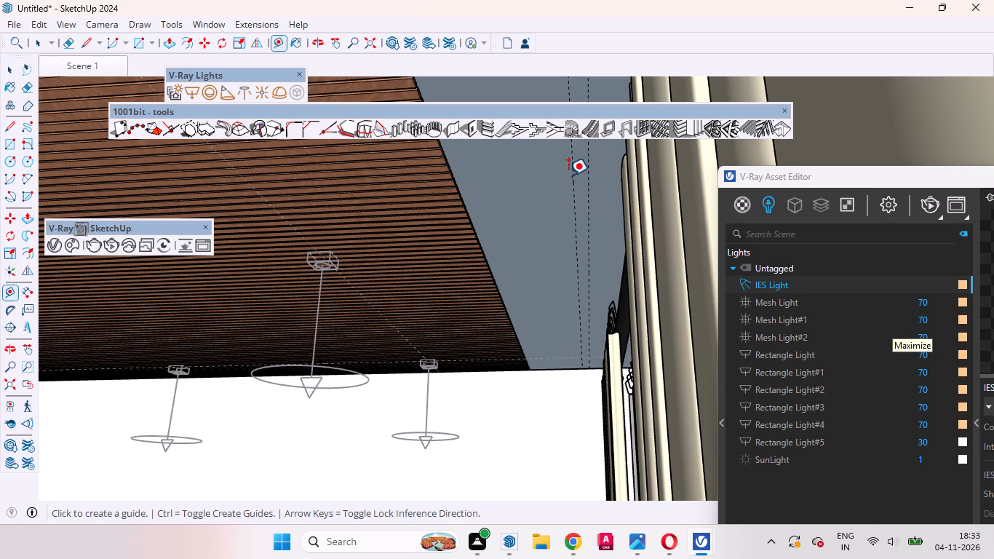
key(space)
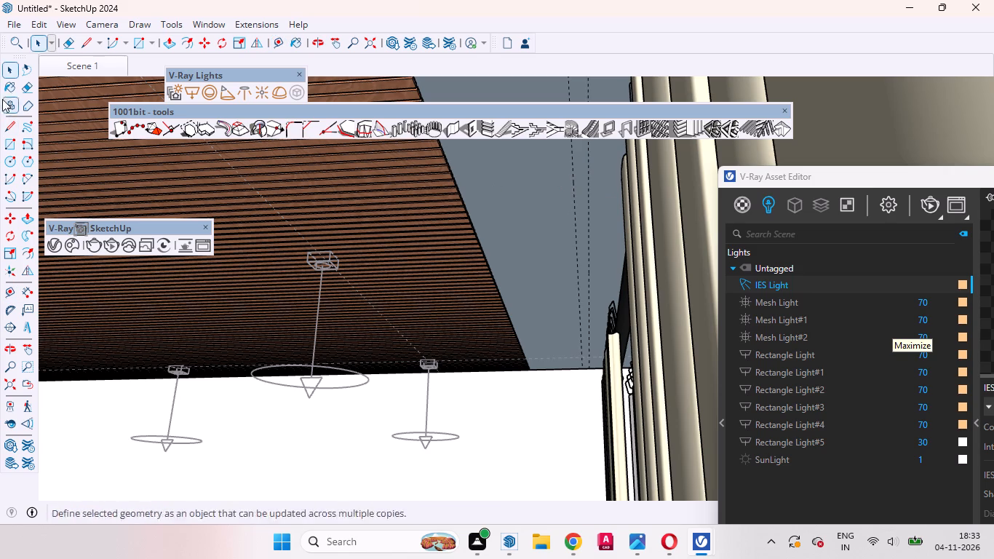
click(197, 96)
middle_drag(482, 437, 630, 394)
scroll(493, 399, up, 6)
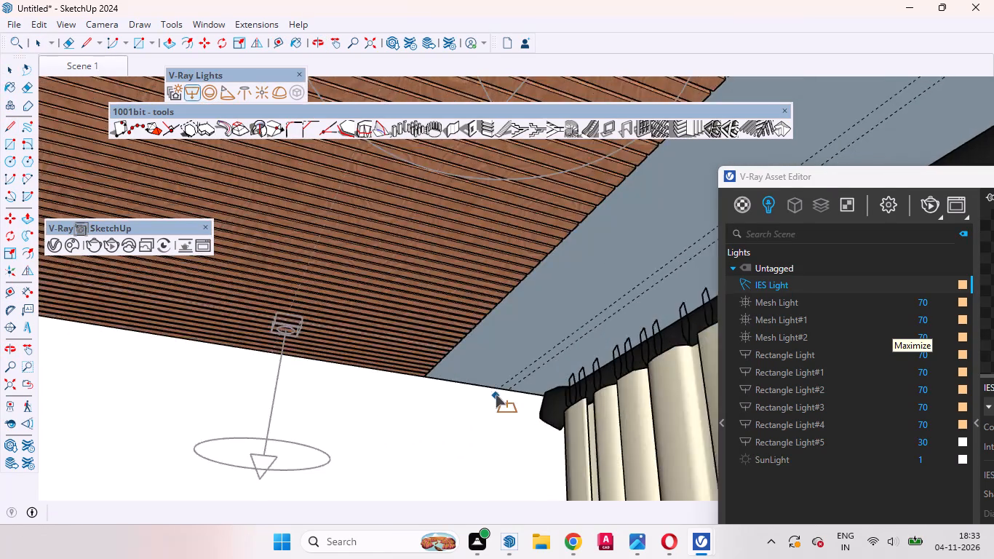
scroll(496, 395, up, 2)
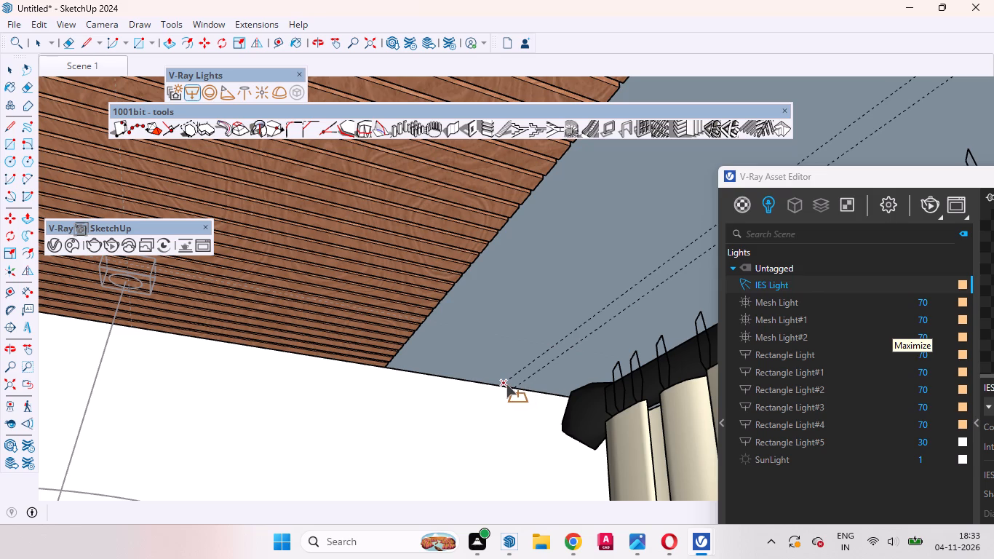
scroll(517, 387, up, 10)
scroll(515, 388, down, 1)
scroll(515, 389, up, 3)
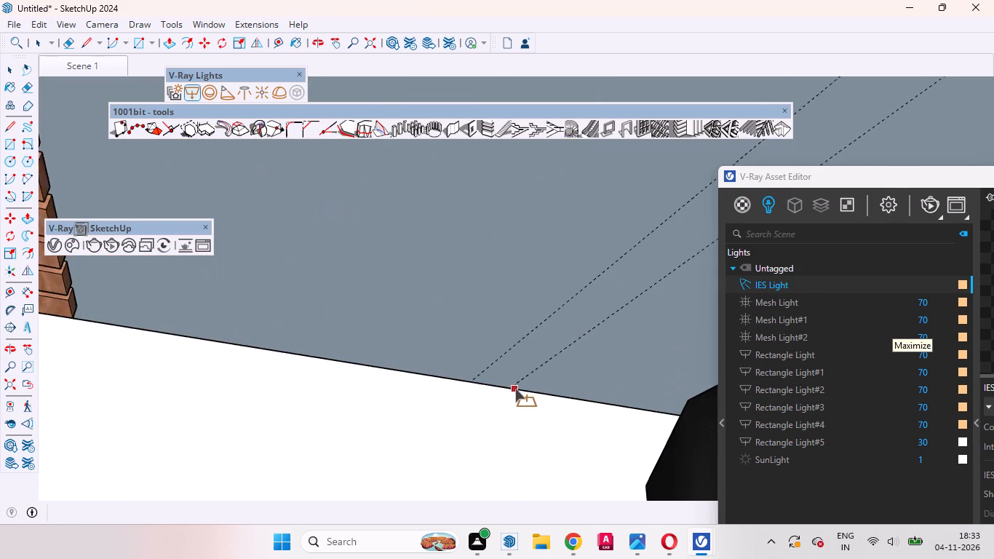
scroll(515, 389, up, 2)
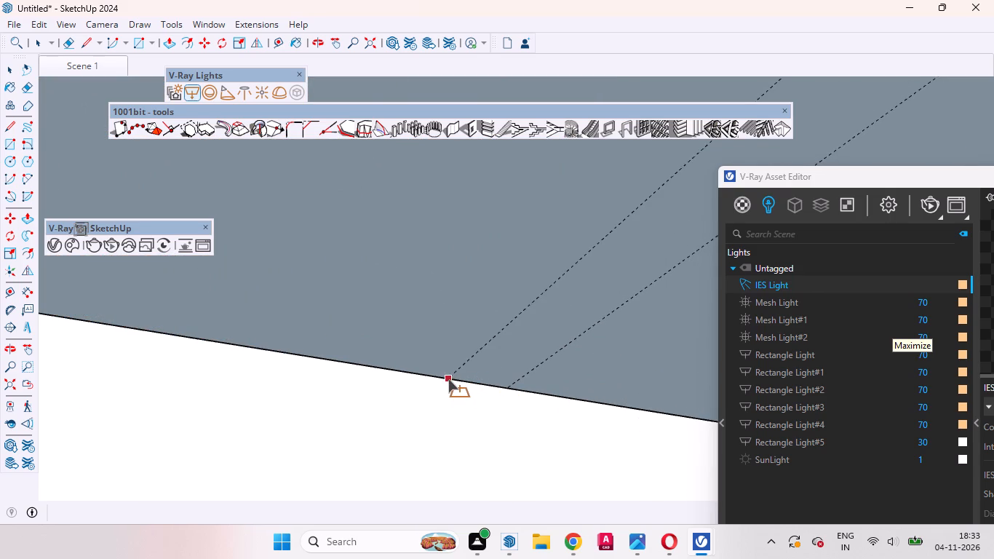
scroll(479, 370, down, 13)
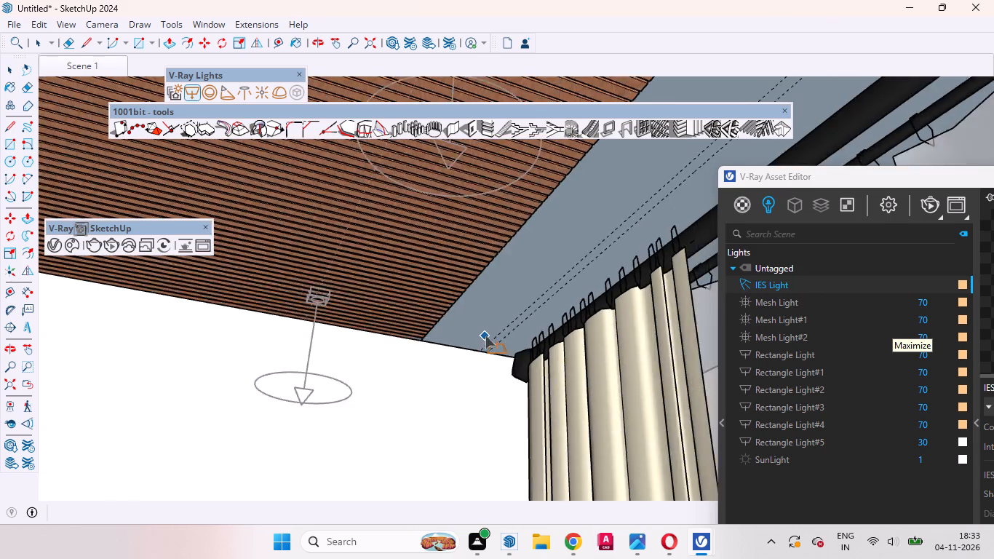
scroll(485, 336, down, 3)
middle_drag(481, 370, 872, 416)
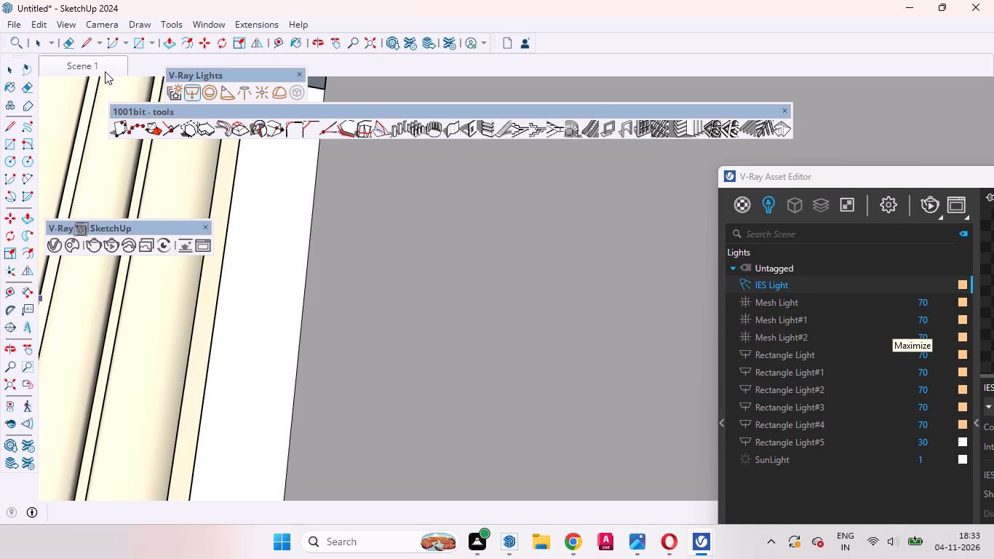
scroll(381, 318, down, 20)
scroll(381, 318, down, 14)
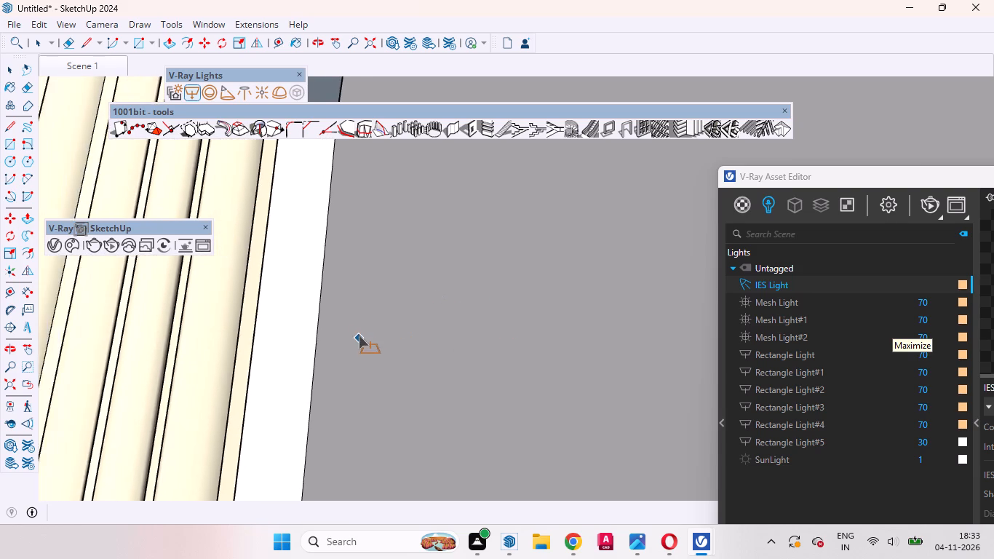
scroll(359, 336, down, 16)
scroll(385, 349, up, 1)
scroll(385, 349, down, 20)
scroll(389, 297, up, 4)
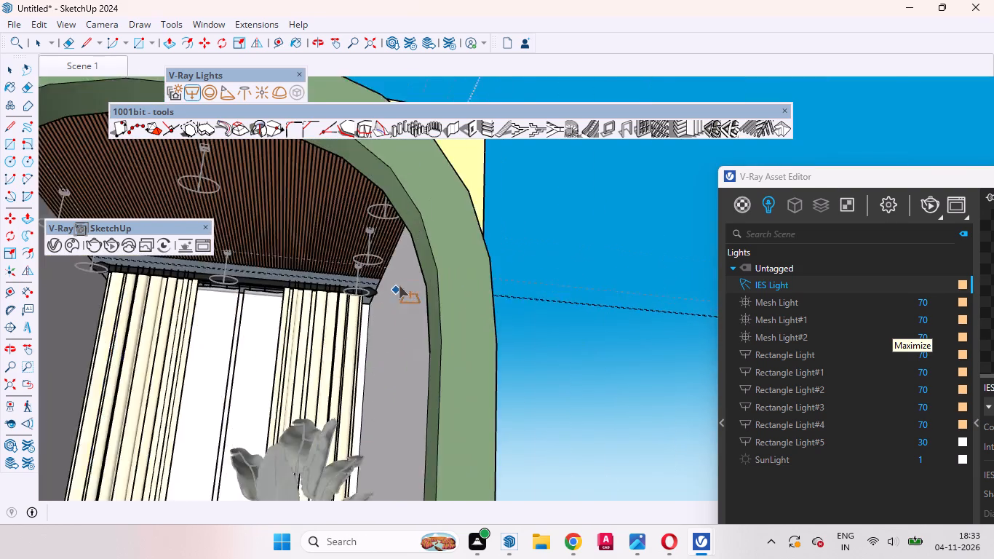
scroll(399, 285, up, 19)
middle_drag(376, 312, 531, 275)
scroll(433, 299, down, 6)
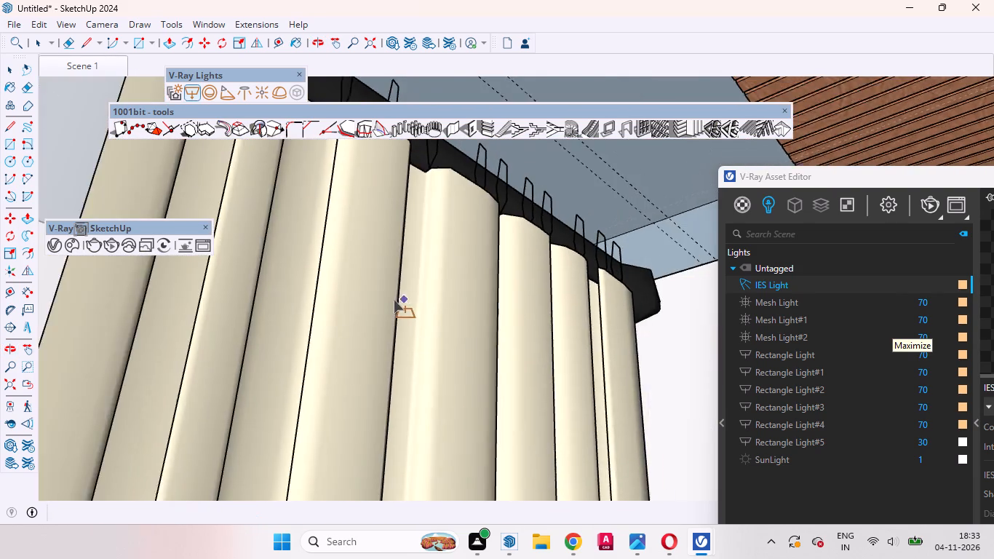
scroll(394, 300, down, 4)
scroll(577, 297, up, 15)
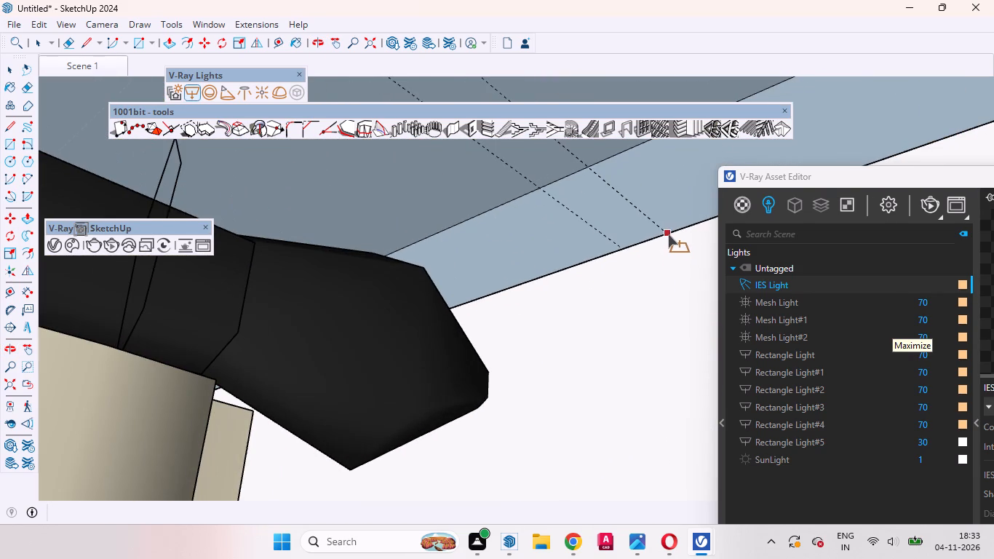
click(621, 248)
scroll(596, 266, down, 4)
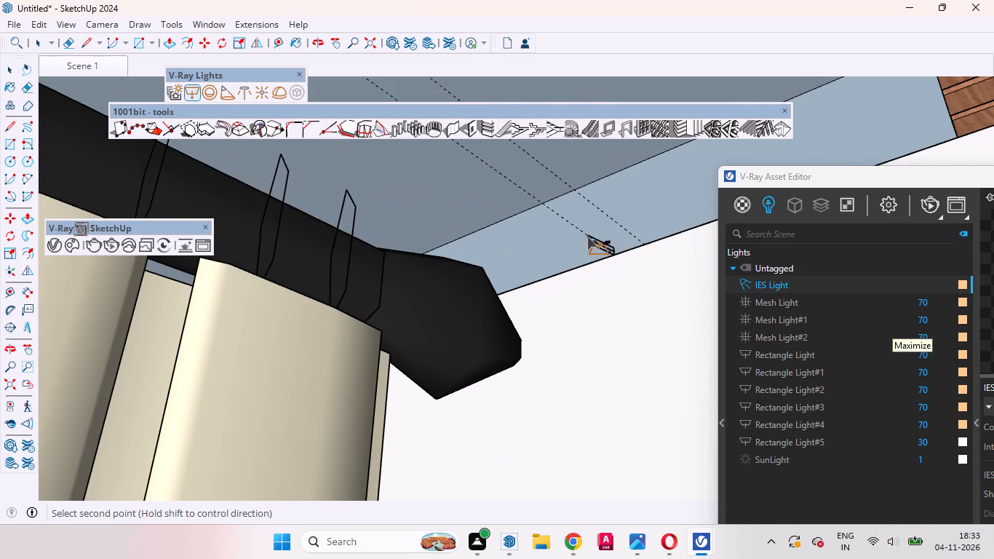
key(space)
Draw a V-Ray rectangle light between the two parallel guides, spanning the balcony ceiling strip in front of the curtains from wall to wall.
scroll(645, 290, down, 9)
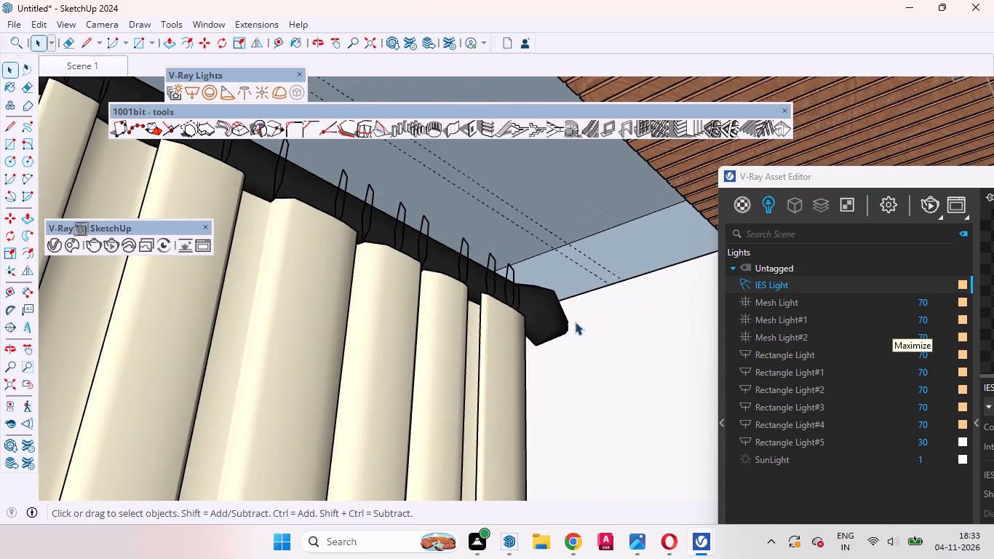
middle_drag(576, 317, 653, 328)
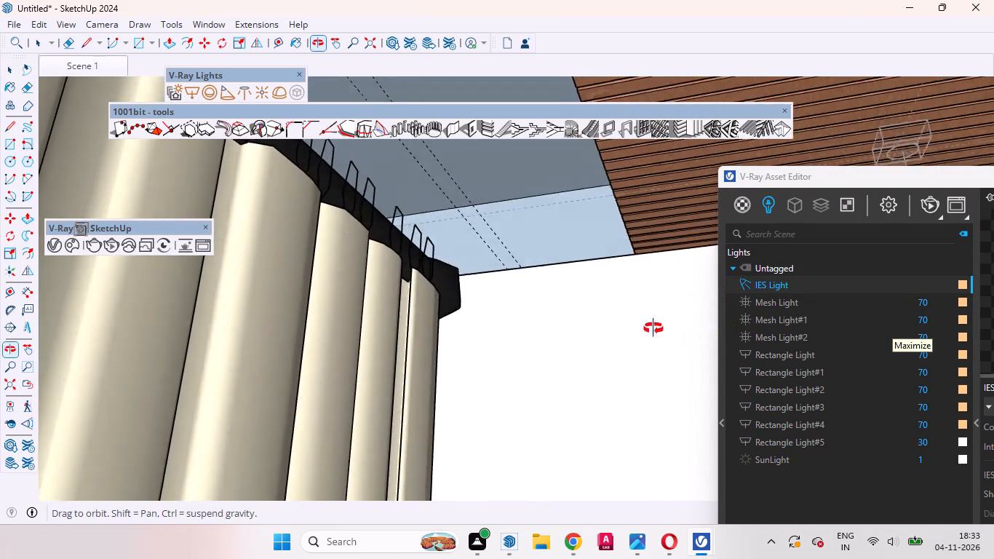
middle_drag(653, 328, 629, 319)
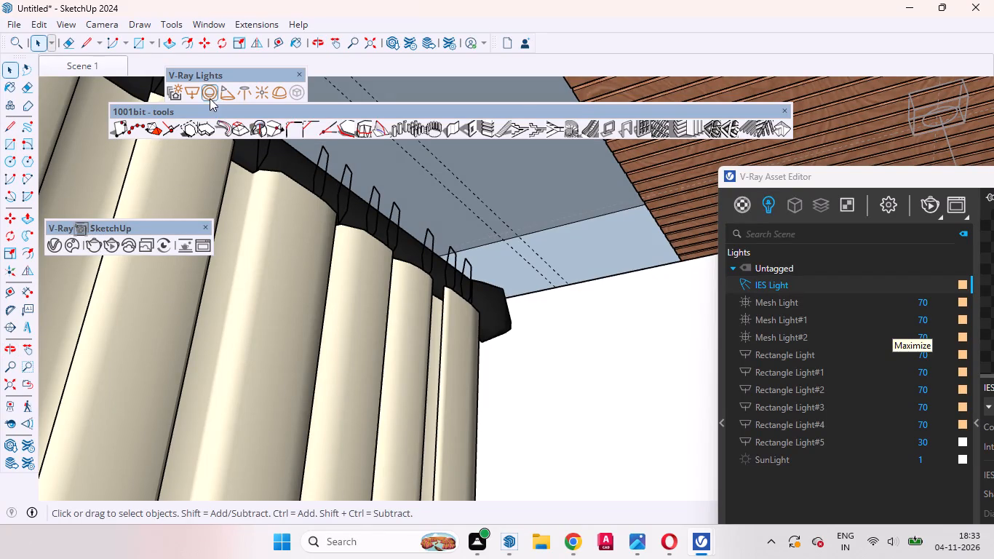
click(196, 90)
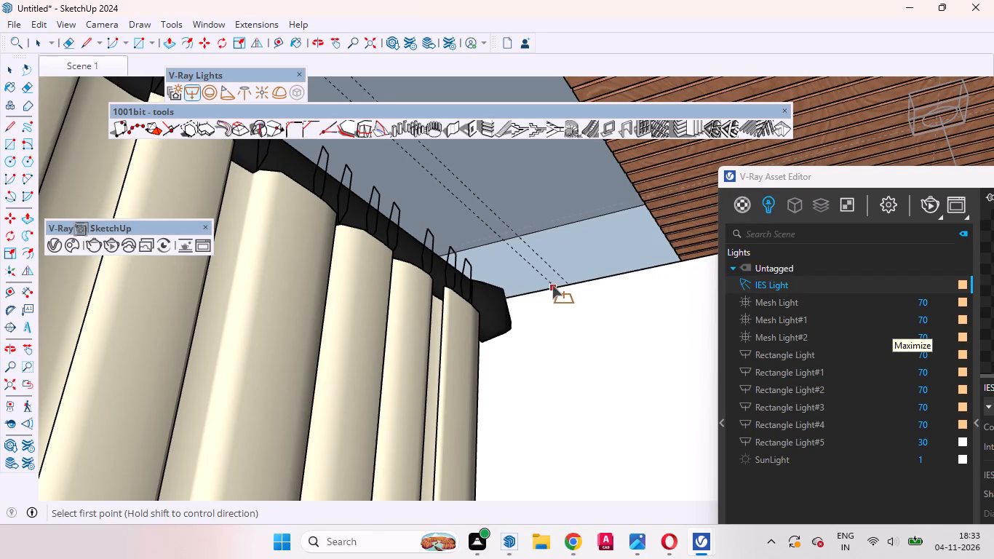
click(552, 285)
scroll(549, 291, down, 5)
scroll(552, 310, up, 1)
scroll(552, 310, down, 3)
middle_drag(533, 322, 475, 325)
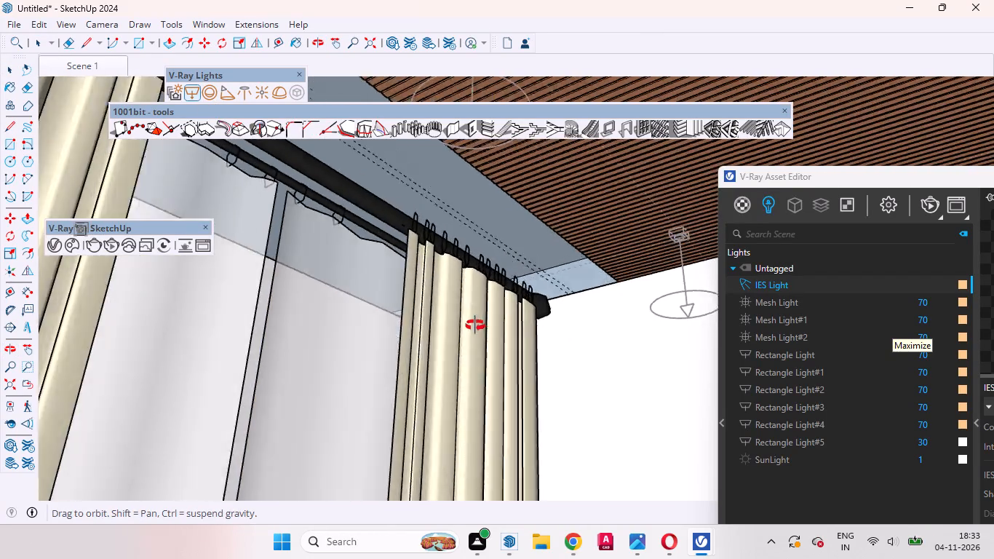
middle_drag(475, 325, 285, 362)
scroll(437, 359, down, 5)
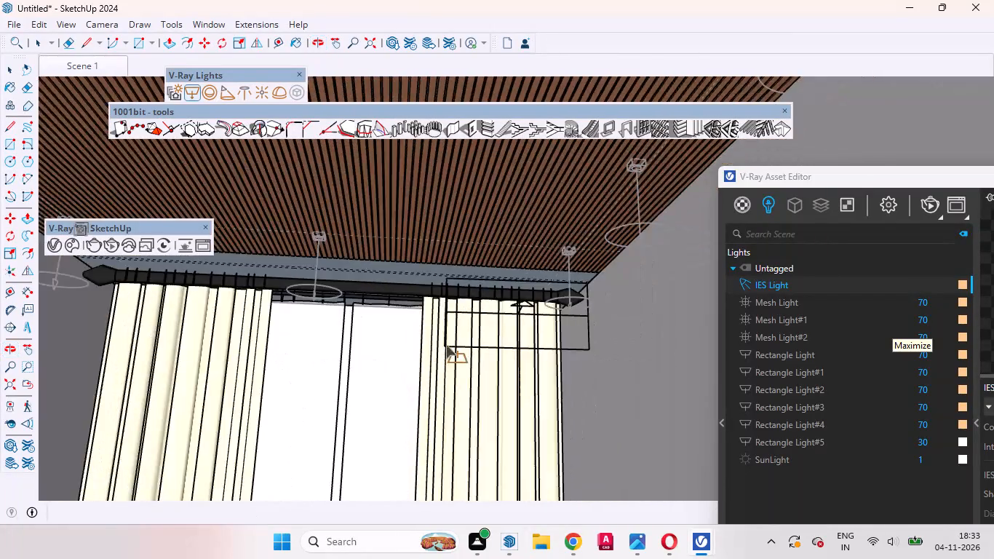
scroll(446, 345, down, 4)
scroll(236, 306, up, 2)
scroll(236, 306, down, 1)
scroll(235, 305, up, 8)
middle_drag(251, 316, 144, 289)
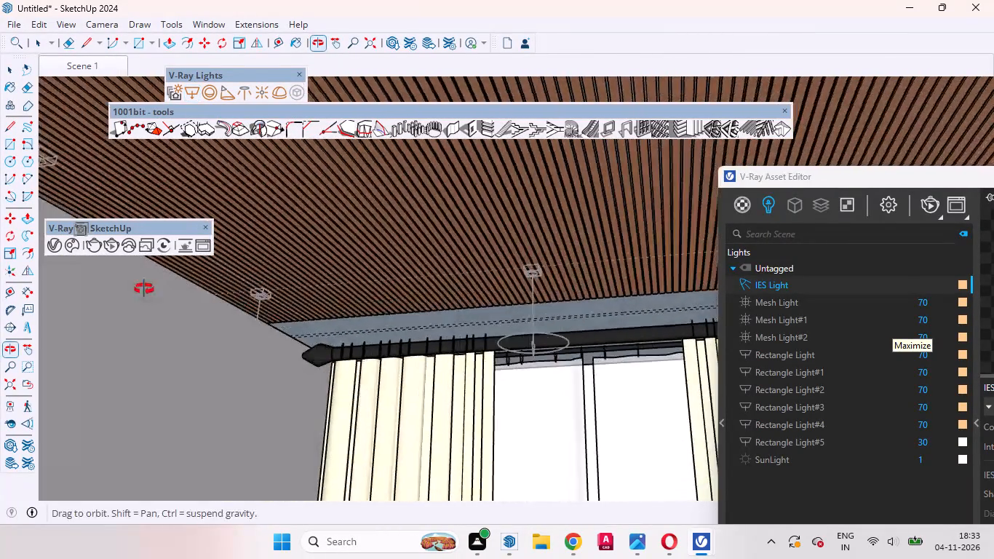
middle_drag(144, 289, 144, 288)
scroll(226, 295, up, 11)
scroll(321, 320, down, 1)
scroll(327, 331, up, 15)
scroll(346, 378, down, 2)
scroll(346, 378, up, 1)
scroll(336, 360, down, 1)
scroll(336, 360, up, 1)
scroll(336, 360, down, 5)
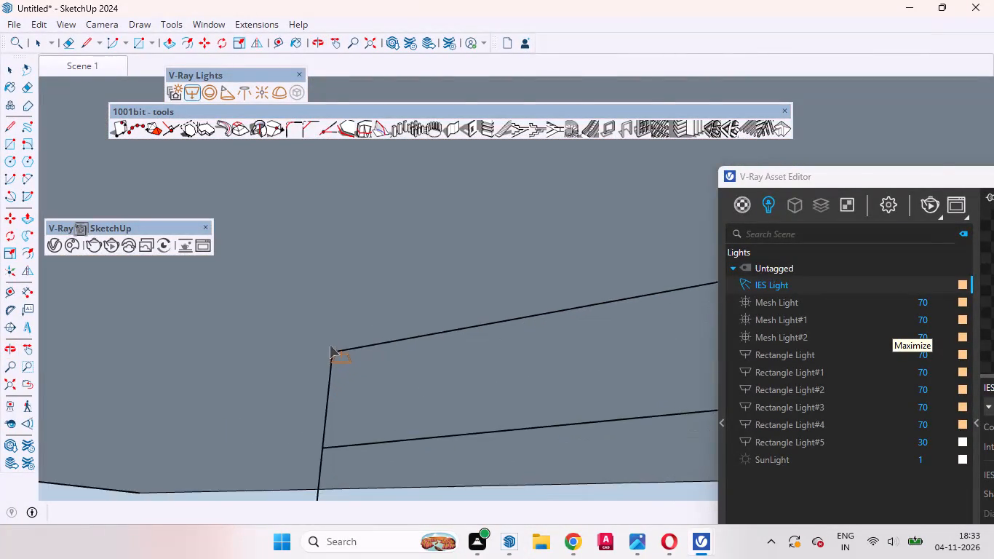
scroll(330, 345, down, 9)
middle_drag(324, 339, 259, 310)
scroll(393, 422, up, 13)
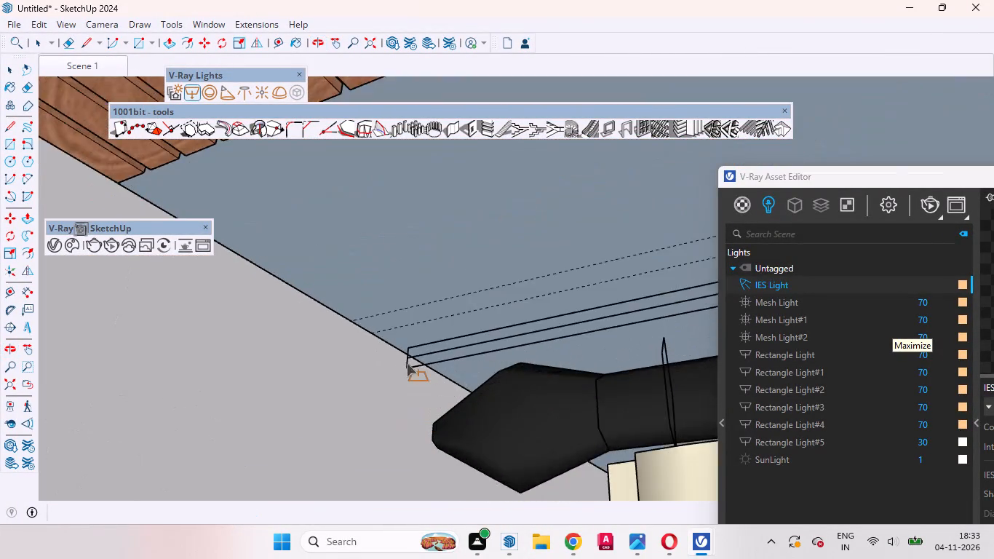
scroll(407, 363, up, 3)
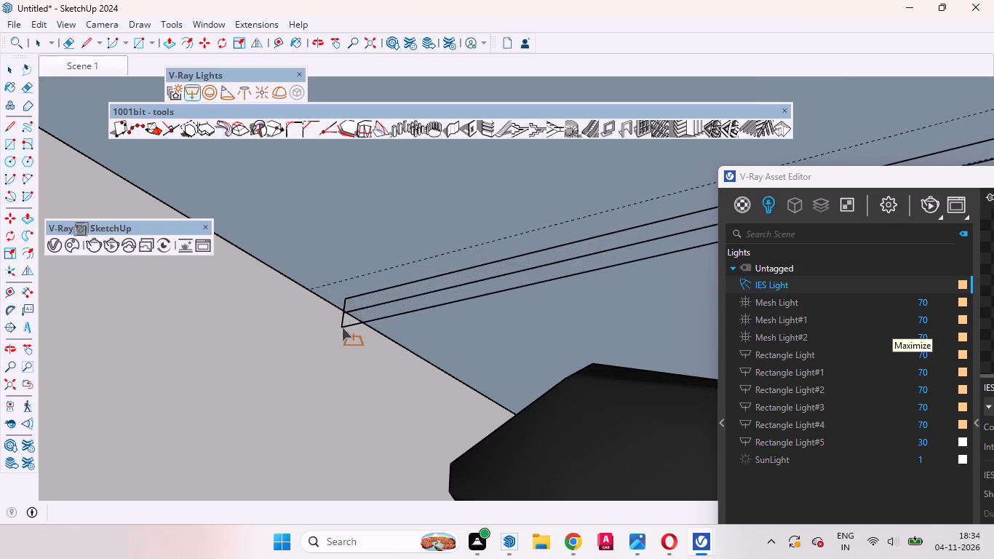
click(320, 285)
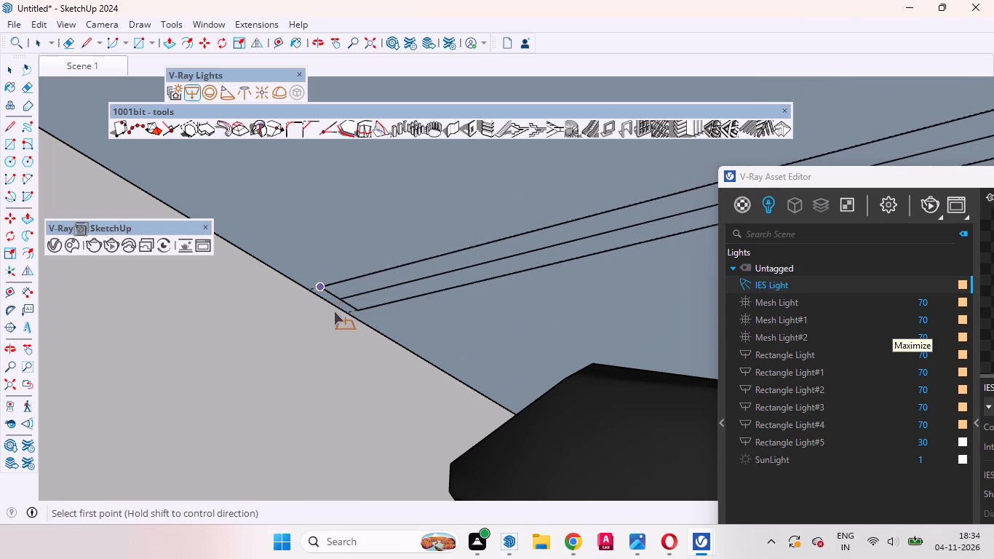
Unhide the last hidden object, the glazed window frame inside the upper-floor arched balcony.
middle_drag(340, 330, 464, 464)
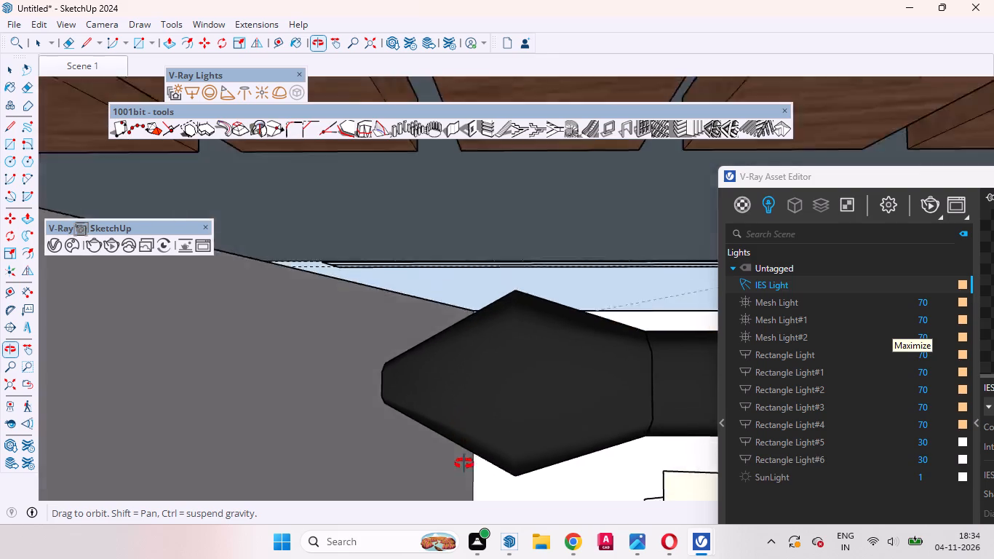
middle_drag(464, 464, 471, 430)
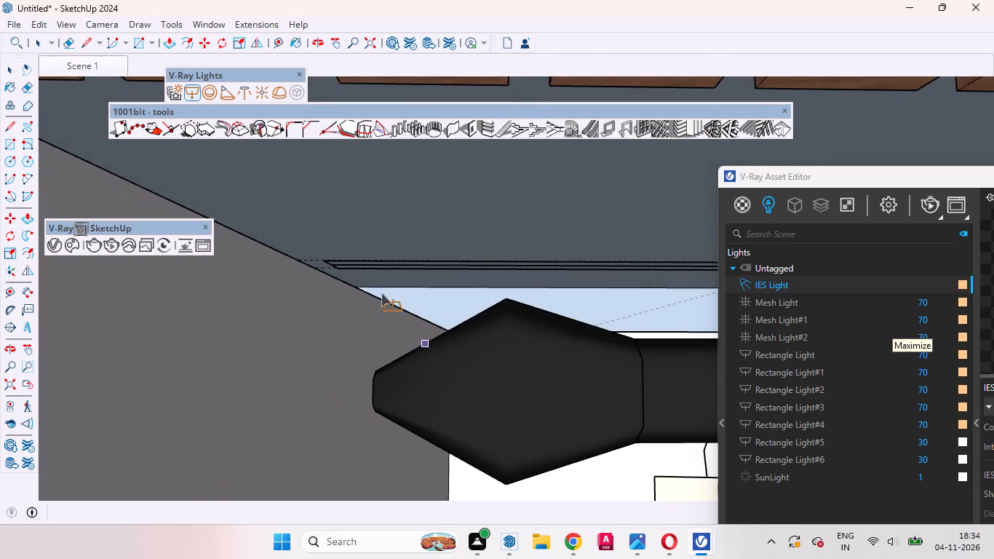
scroll(361, 283, up, 4)
scroll(350, 306, down, 4)
scroll(377, 349, up, 1)
scroll(377, 349, down, 4)
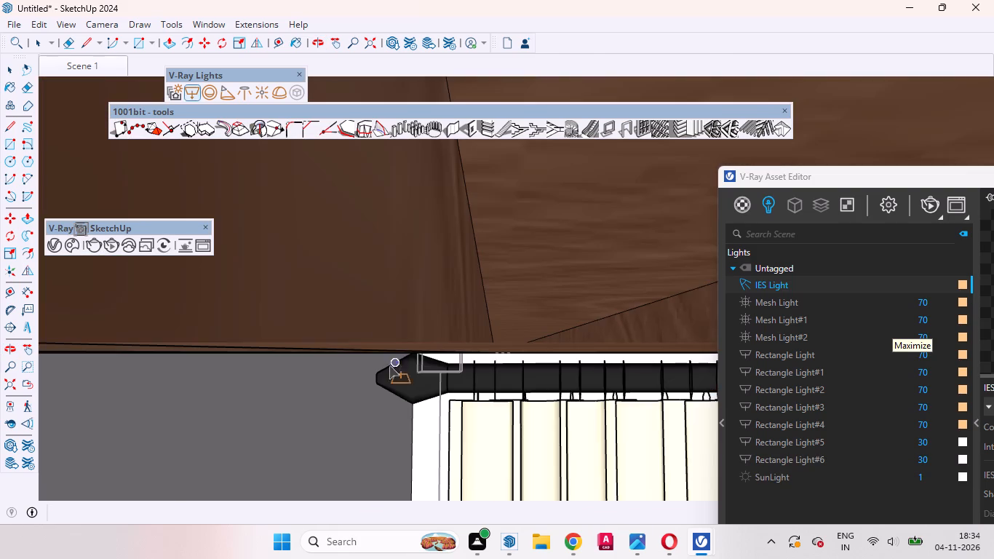
scroll(409, 380, down, 3)
middle_drag(404, 388, 395, 274)
scroll(395, 274, down, 5)
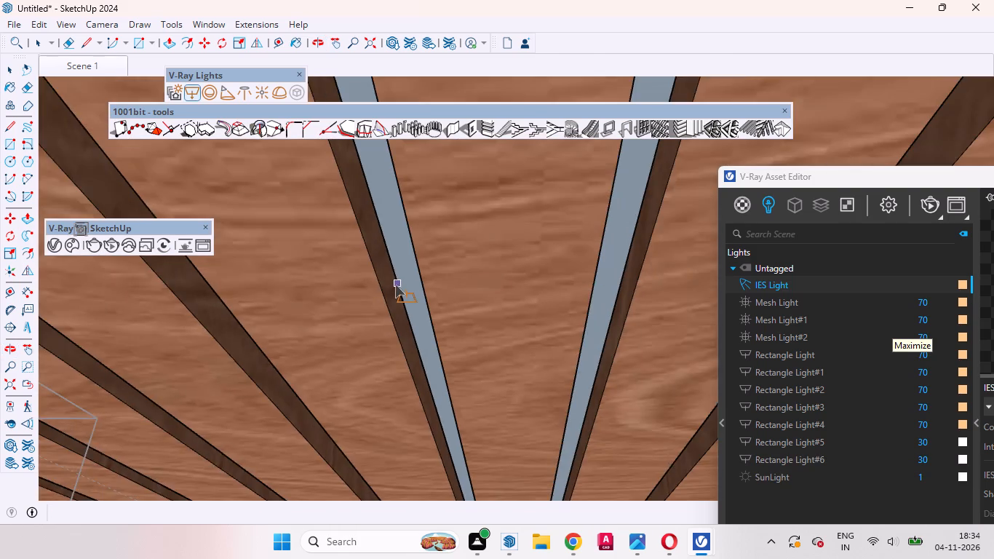
scroll(395, 285, down, 20)
scroll(395, 285, down, 17)
scroll(400, 298, up, 2)
scroll(400, 298, down, 6)
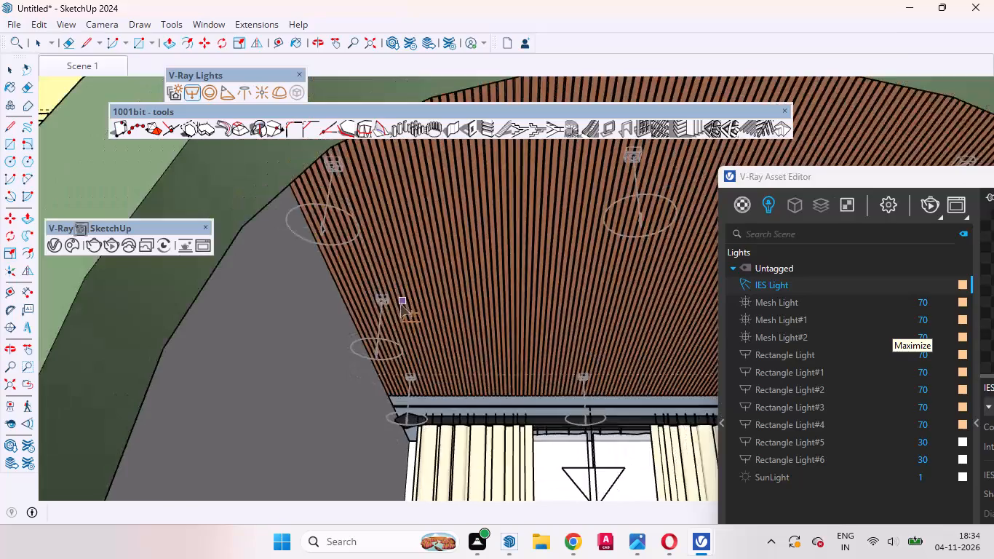
scroll(400, 304, down, 2)
scroll(400, 306, up, 1)
scroll(400, 306, down, 15)
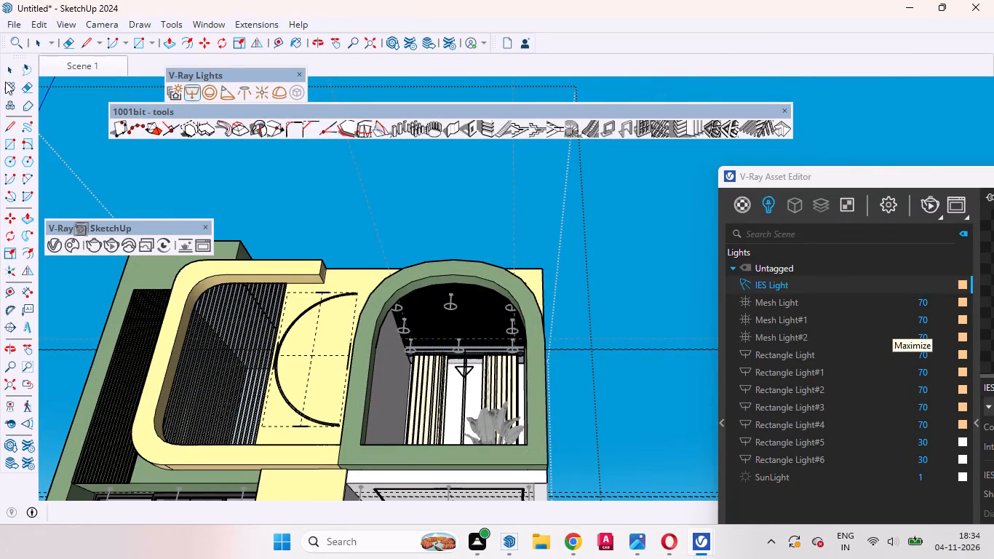
click(7, 74)
click(46, 23)
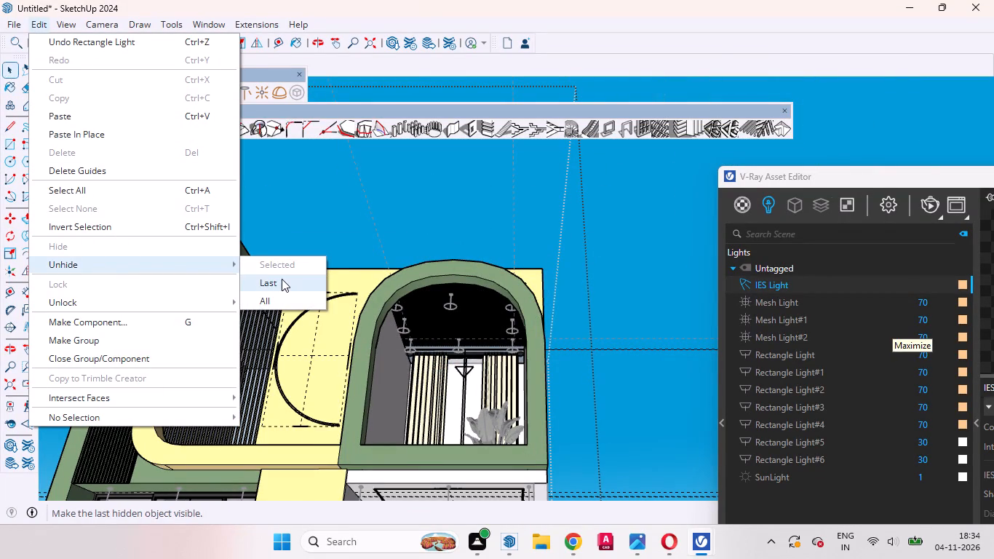
click(282, 279)
click(540, 229)
Delete the long guides beside the house inside the open house group and exit the group.
middle_drag(542, 226, 617, 448)
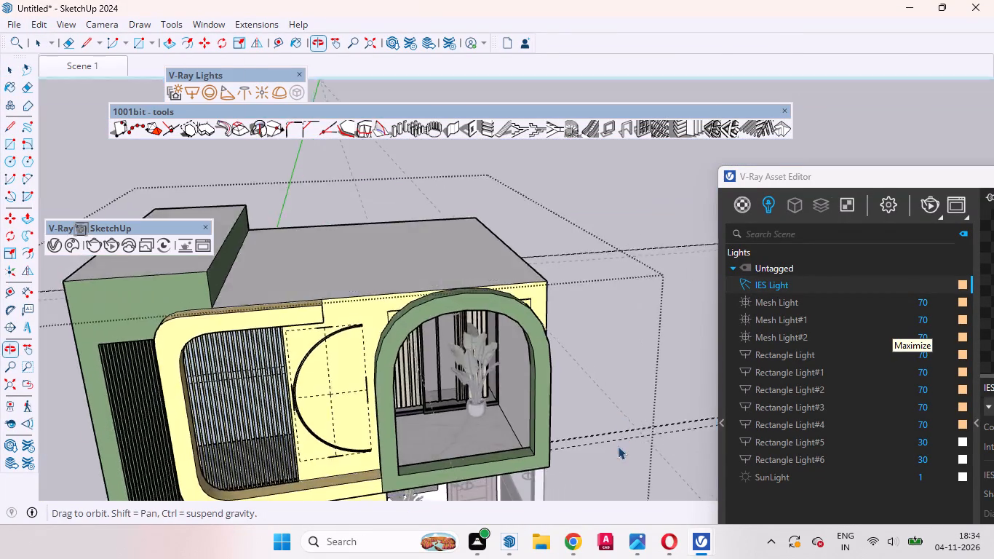
scroll(619, 429, up, 1)
scroll(550, 305, down, 11)
drag(647, 365, 596, 235)
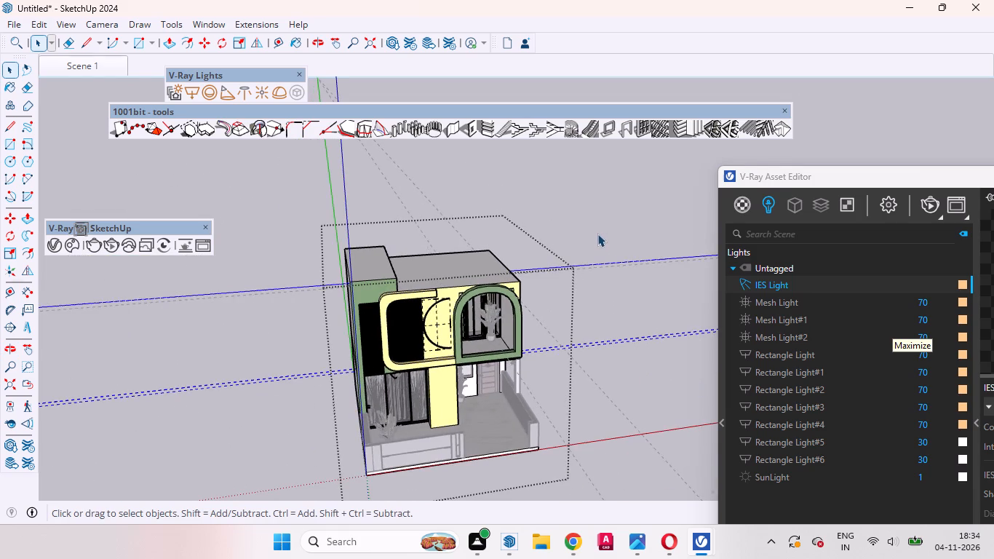
scroll(587, 312, up, 10)
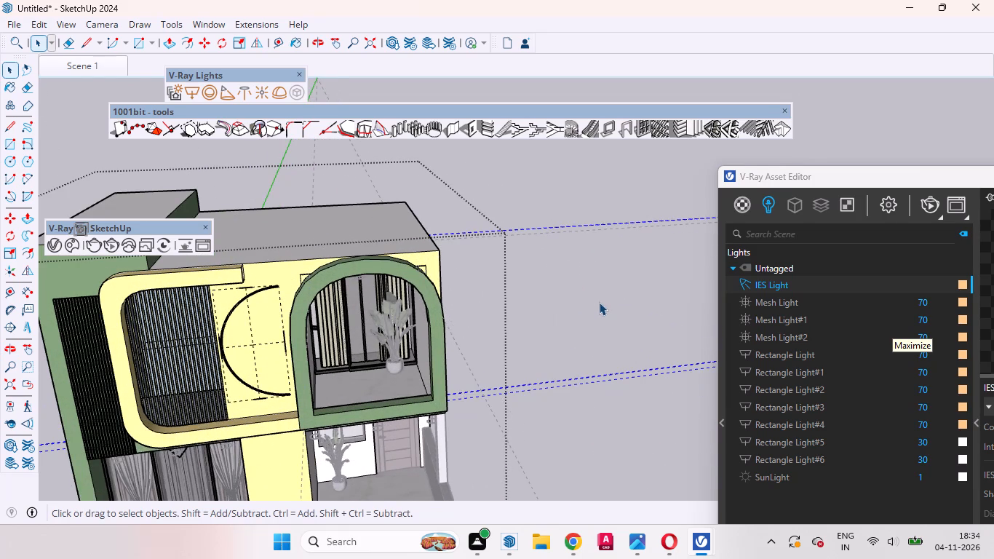
key(Delete)
double_click(544, 357)
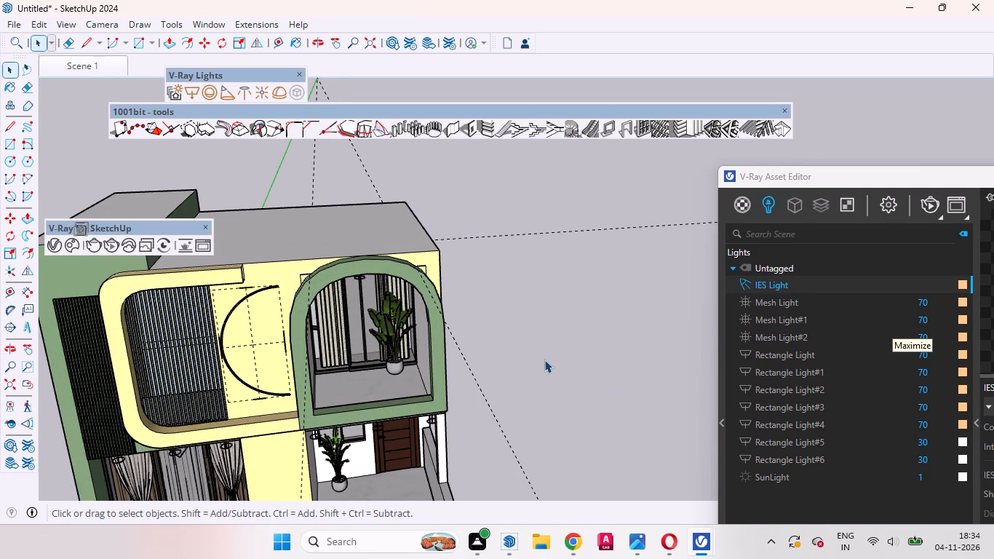
Delete the remaining long guides that run outside the house group, beside and behind the house.
drag(589, 283, 601, 123)
drag(570, 290, 569, 286)
drag(569, 286, 528, 195)
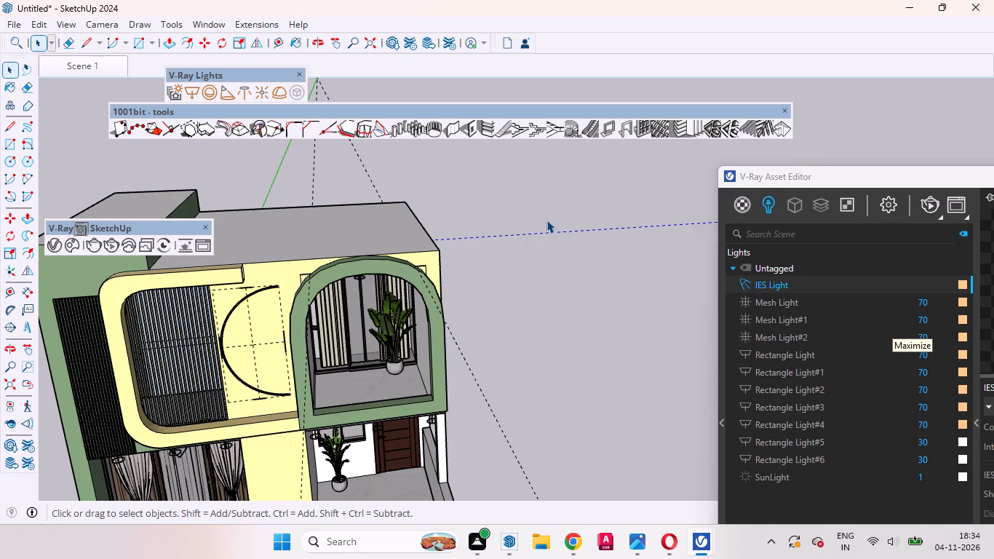
key(Delete)
scroll(385, 355, down, 2)
scroll(373, 439, down, 3)
scroll(367, 526, up, 1)
scroll(342, 419, down, 5)
drag(413, 231, 274, 135)
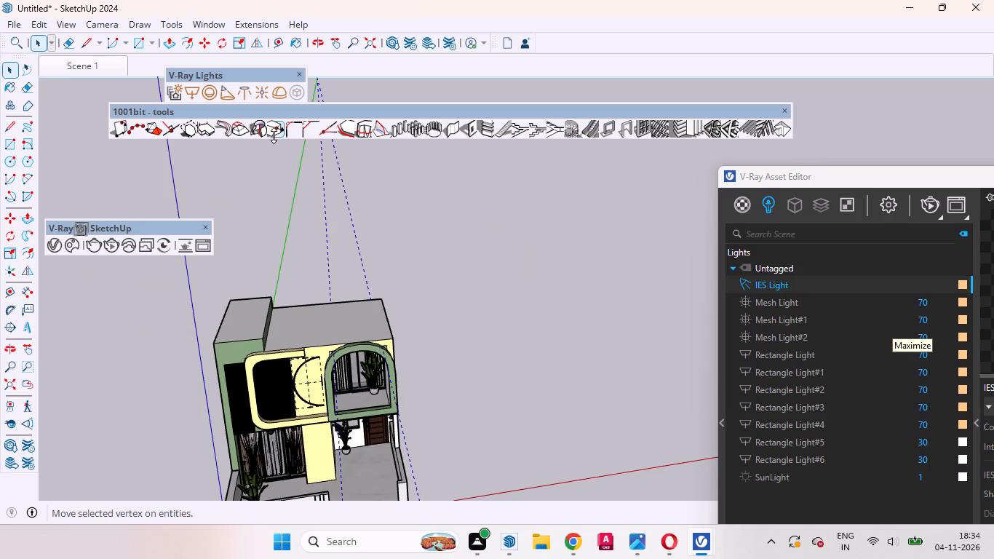
key(Delete)
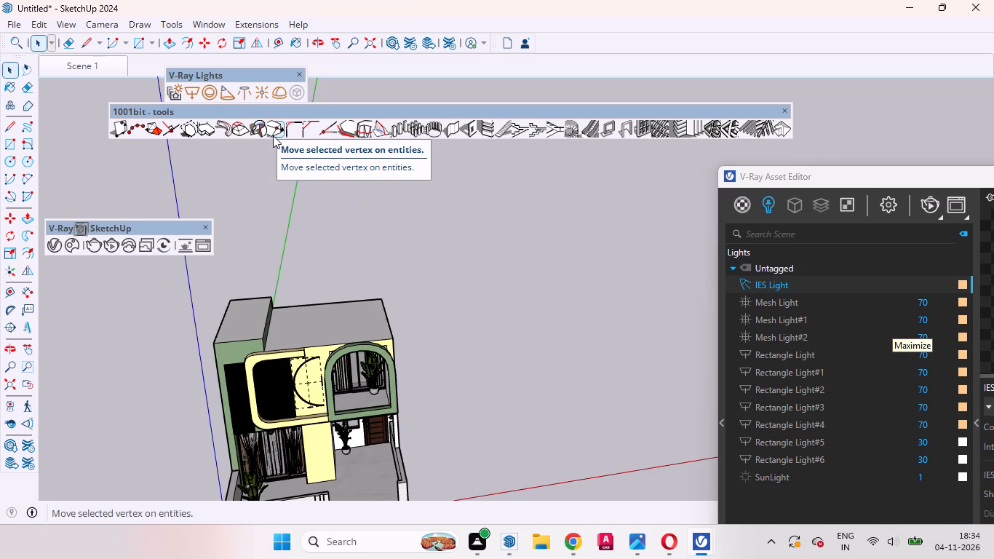
Return to the saved Scene 1 front view of the house.
scroll(368, 233, down, 4)
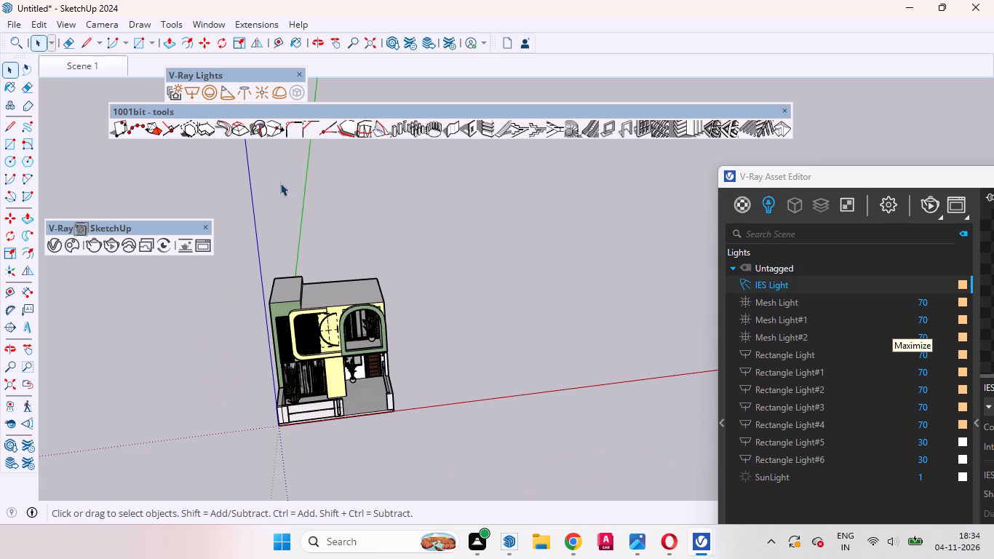
click(98, 66)
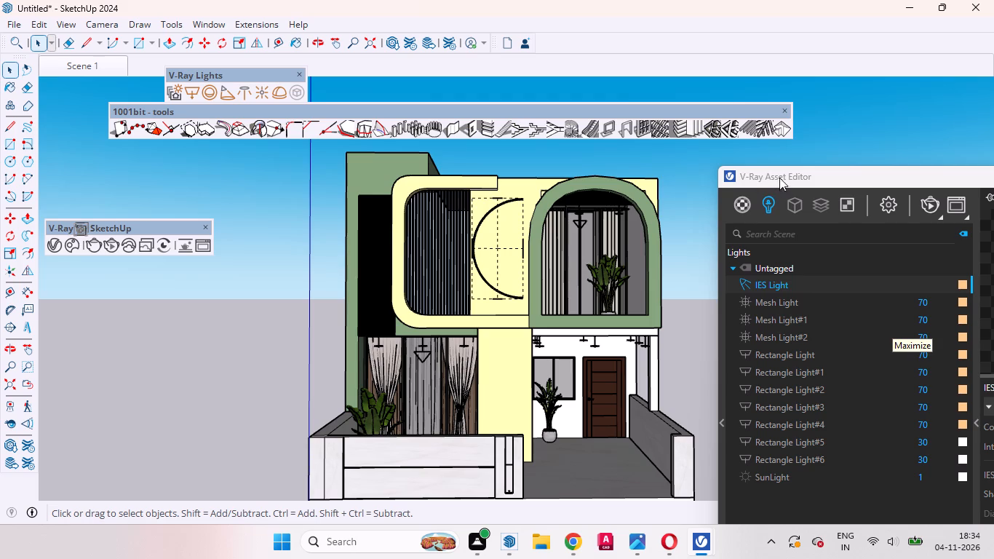
Collapse the light preview and parameters in the V-Ray Asset Editor and move the editor clear of the house.
drag(783, 175, 630, 163)
drag(765, 171, 651, 172)
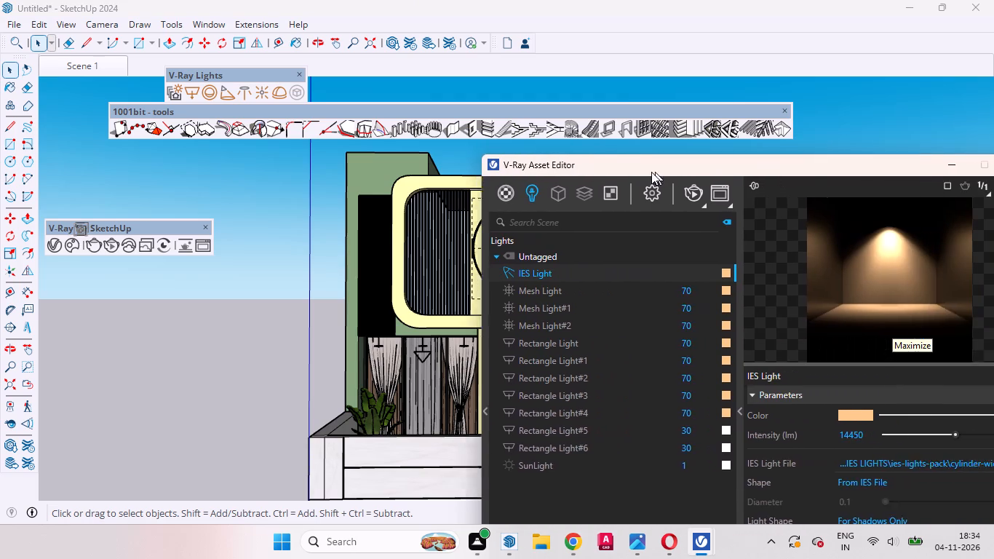
drag(651, 172, 517, 149)
click(605, 389)
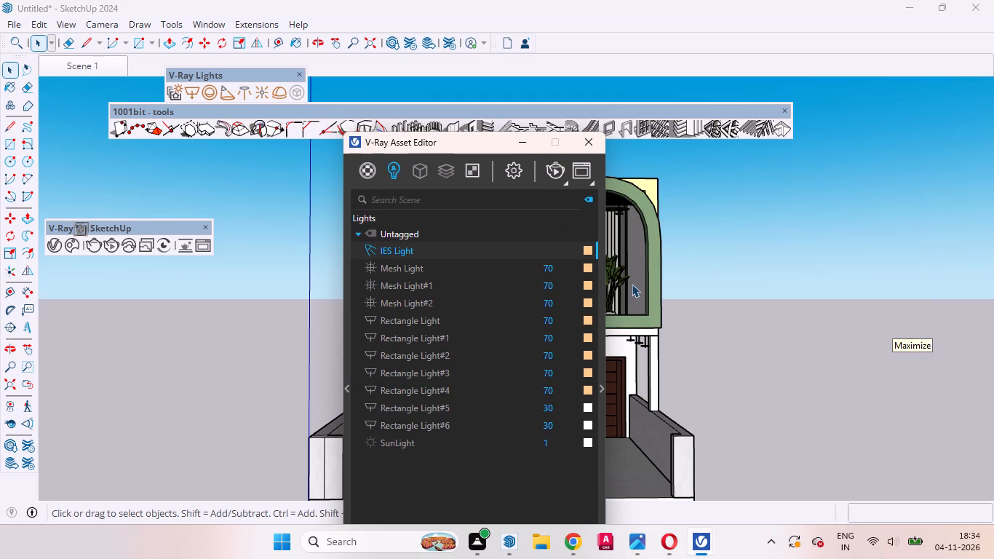
drag(461, 140, 848, 215)
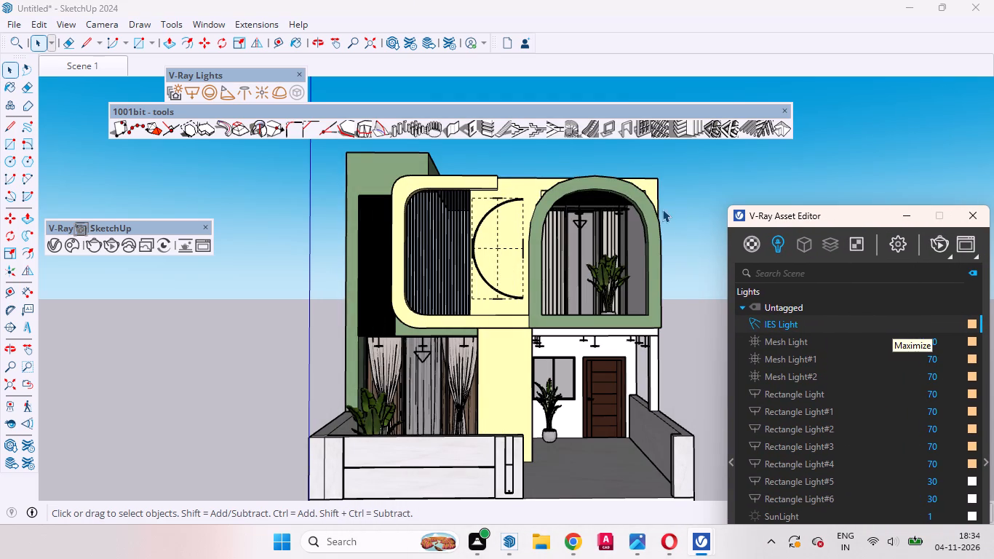
Select the house group at the upper-floor arched balcony.
scroll(549, 181, up, 8)
middle_drag(593, 221, 632, 253)
scroll(629, 243, up, 1)
scroll(560, 235, down, 14)
middle_drag(596, 277, 366, 276)
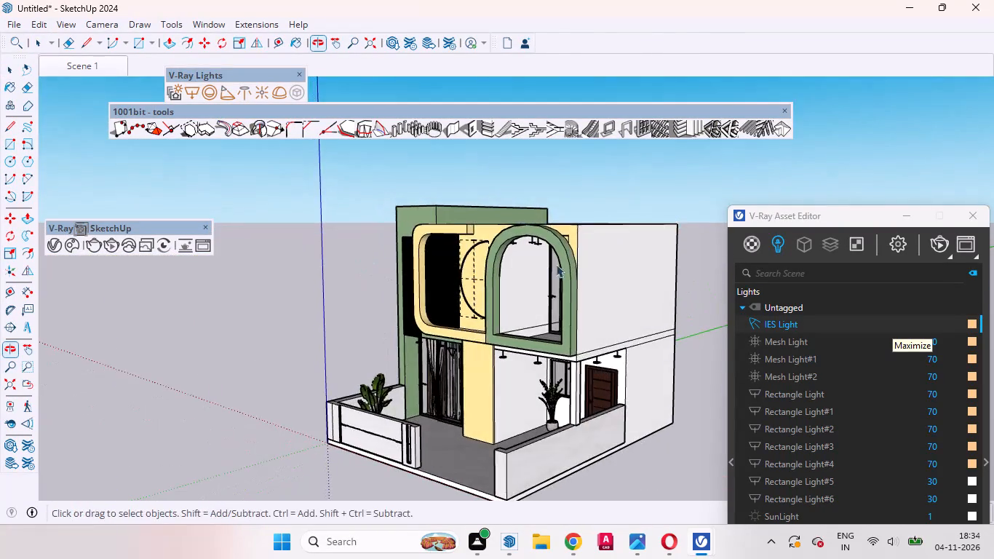
scroll(556, 264, up, 9)
click(488, 322)
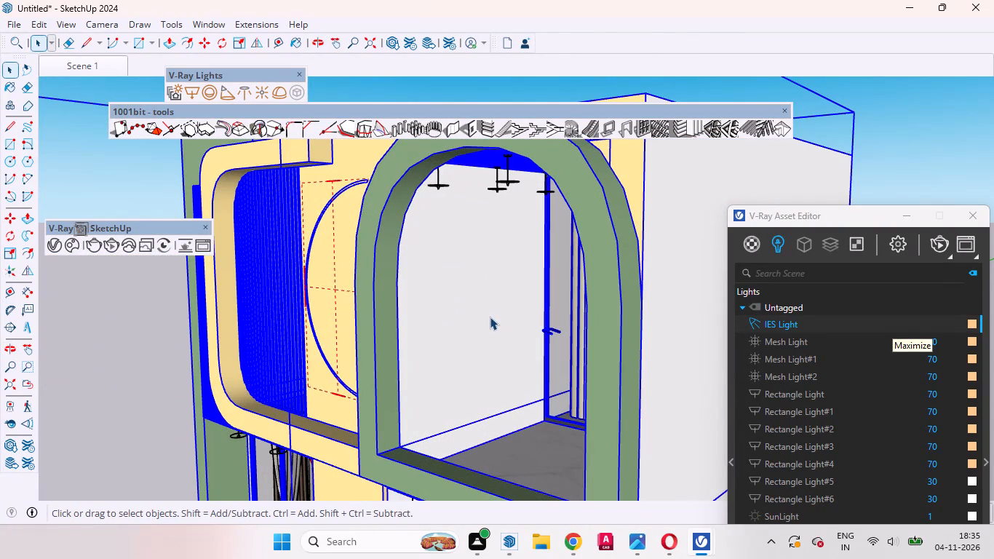
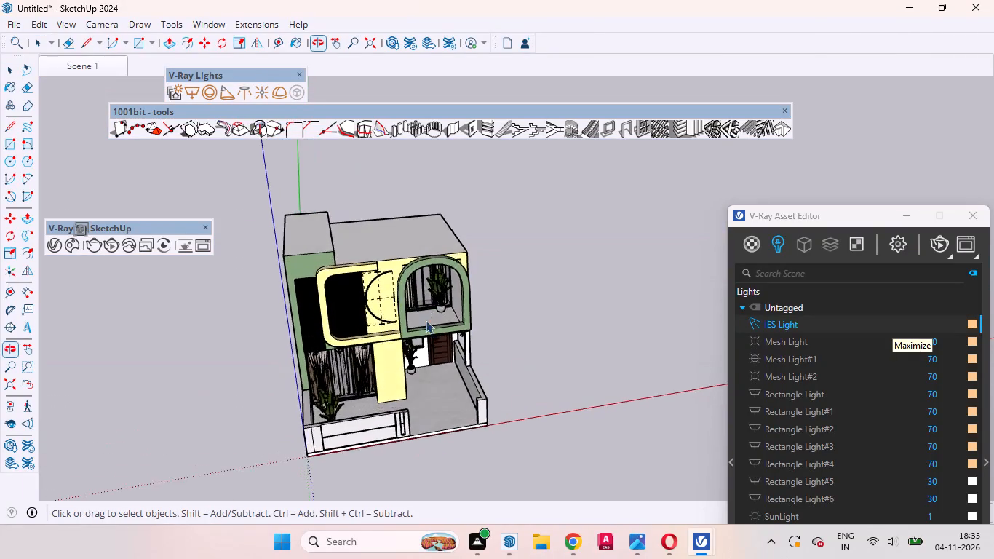
Examine the house front from the arched balcony down to the curtained window, boundary wall and porch entrance.
scroll(426, 275, up, 19)
middle_drag(398, 316, 382, 220)
scroll(369, 229, down, 7)
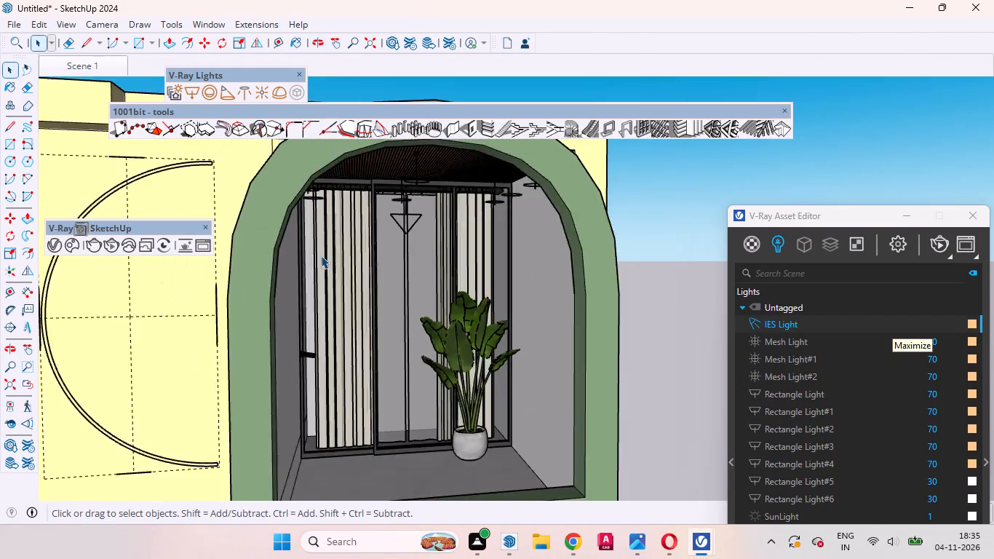
scroll(321, 255, down, 11)
double_click(512, 365)
scroll(468, 344, down, 5)
scroll(336, 344, up, 4)
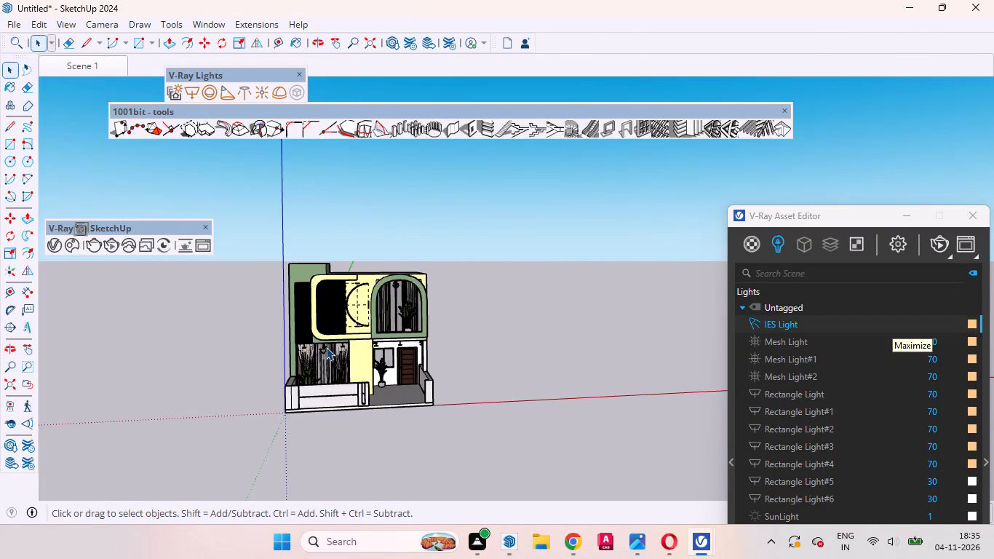
scroll(326, 347, up, 20)
scroll(326, 347, up, 10)
middle_drag(287, 419, 293, 421)
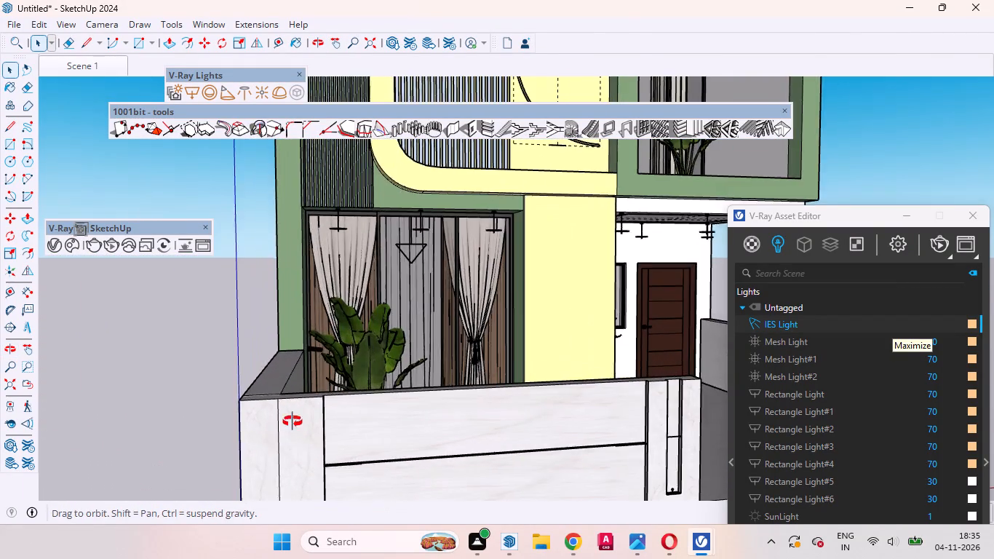
middle_drag(293, 421, 322, 343)
scroll(268, 357, down, 12)
scroll(473, 418, up, 6)
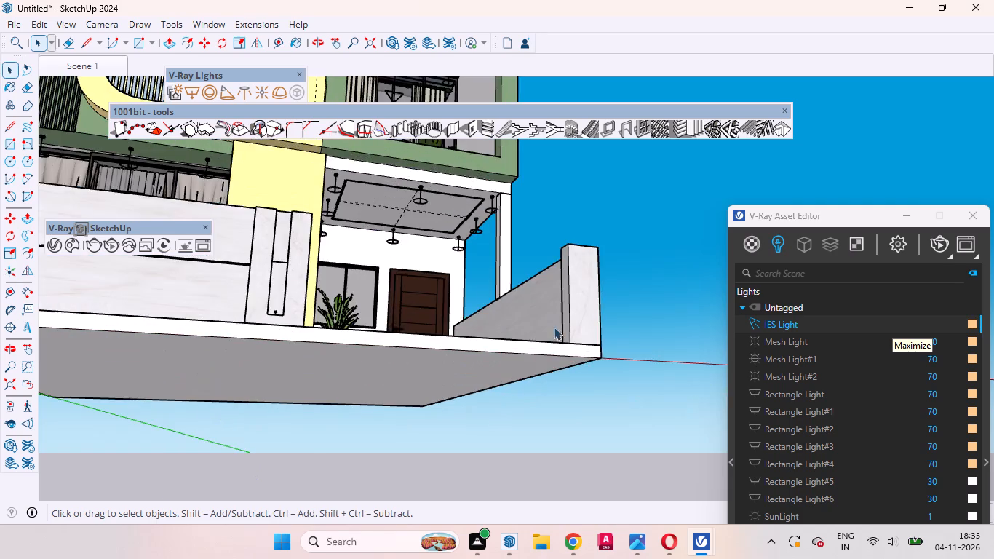
middle_drag(552, 336, 462, 504)
scroll(480, 454, down, 20)
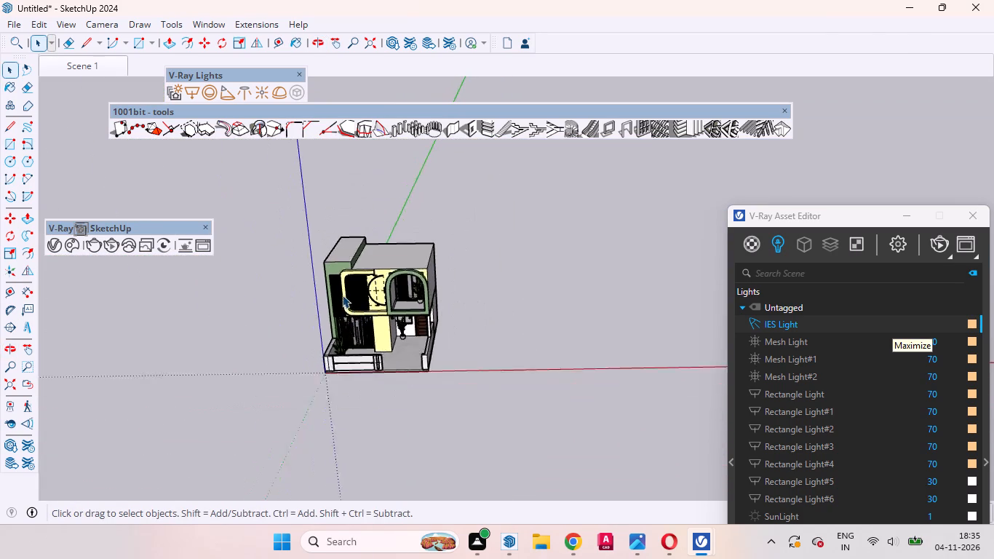
scroll(357, 323, up, 6)
middle_drag(367, 320, 421, 274)
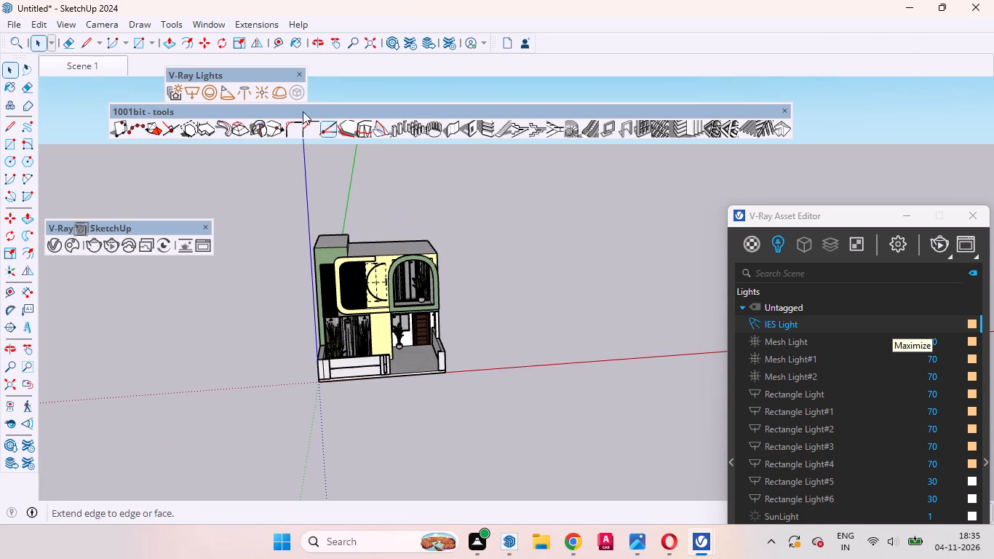
Open 3D Warehouse and search its models for "gate".
click(202, 20)
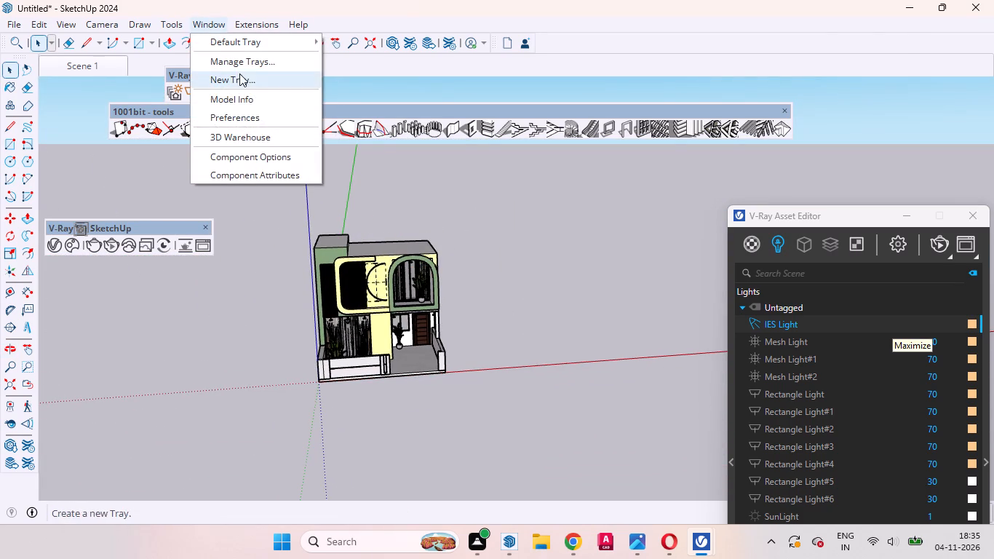
click(241, 140)
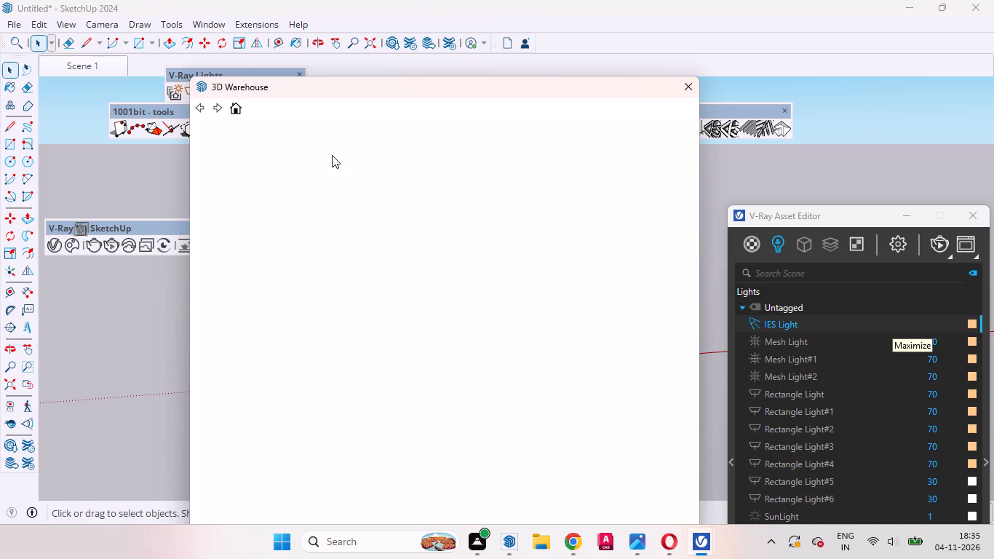
double_click(332, 155)
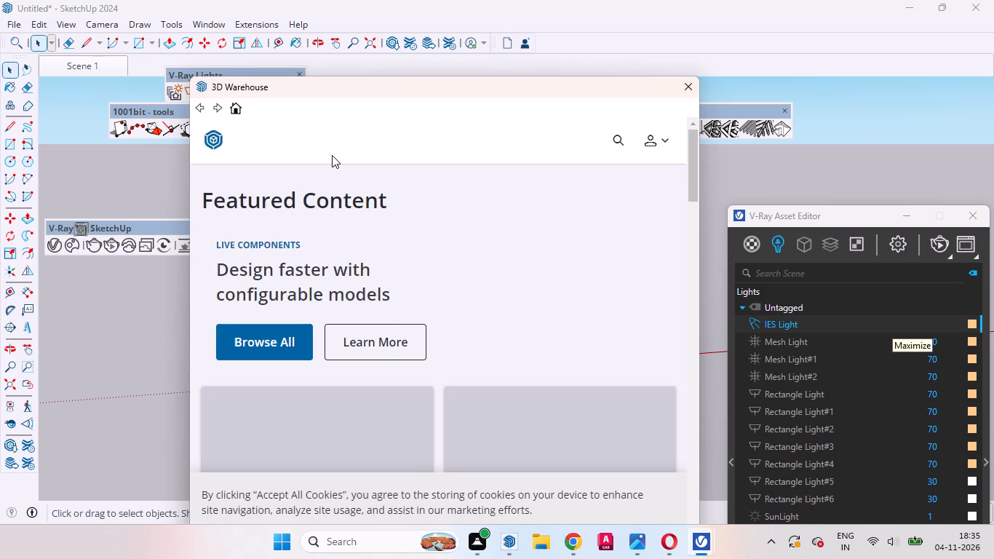
click(620, 140)
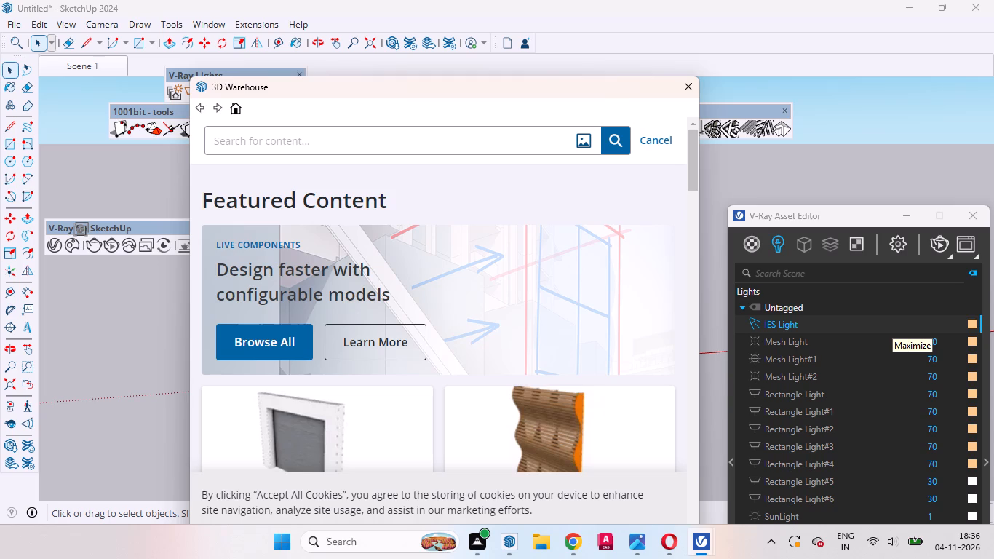
click(380, 142)
text(gate)
key(Return)
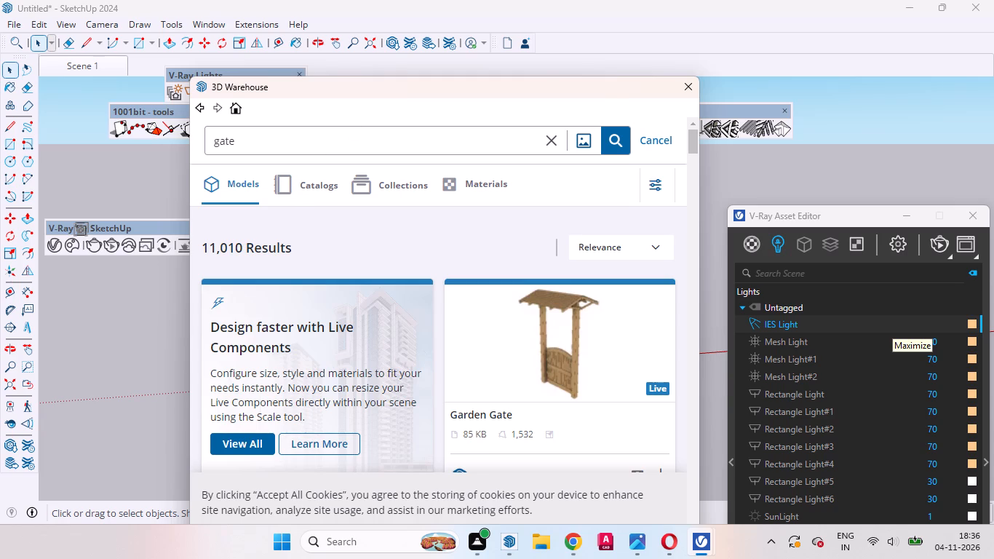
Load the "Gate 1" model from the results directly into the model and place it in front of the porch entrance.
scroll(465, 301, down, 2)
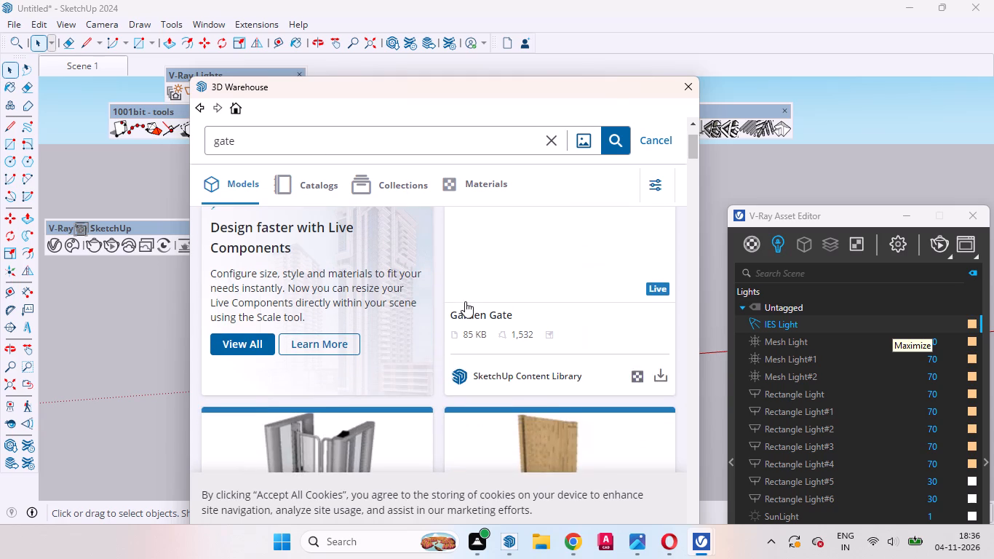
scroll(465, 301, down, 4)
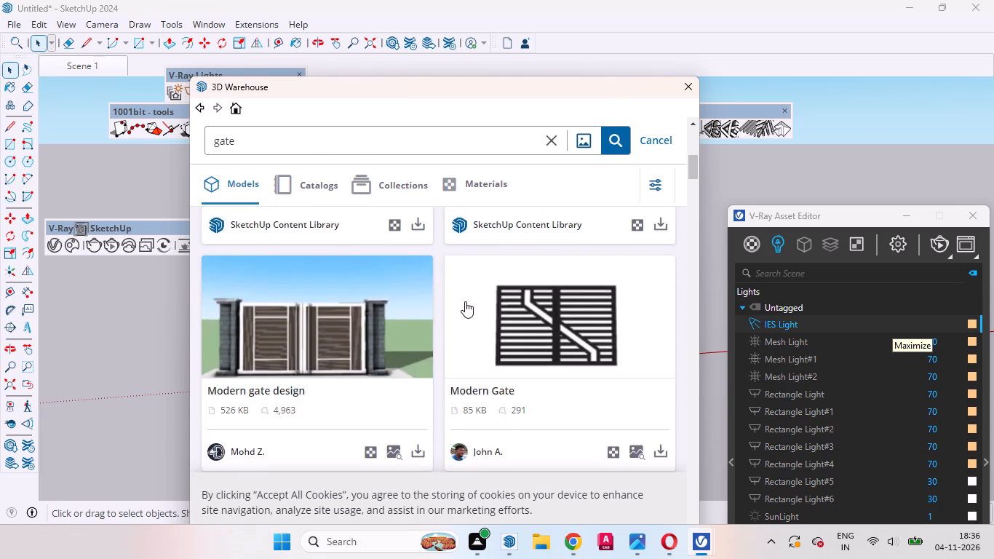
scroll(465, 301, down, 3)
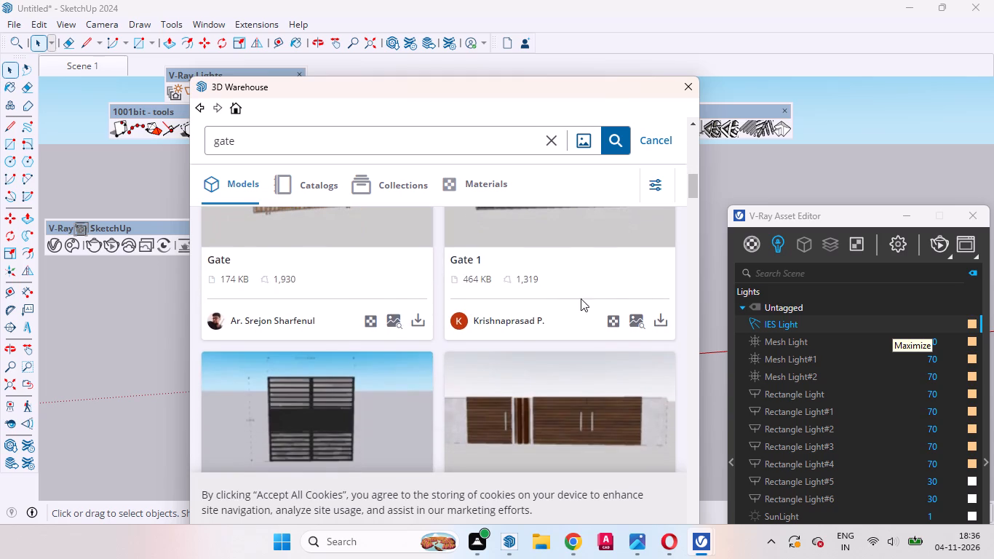
click(660, 317)
click(397, 335)
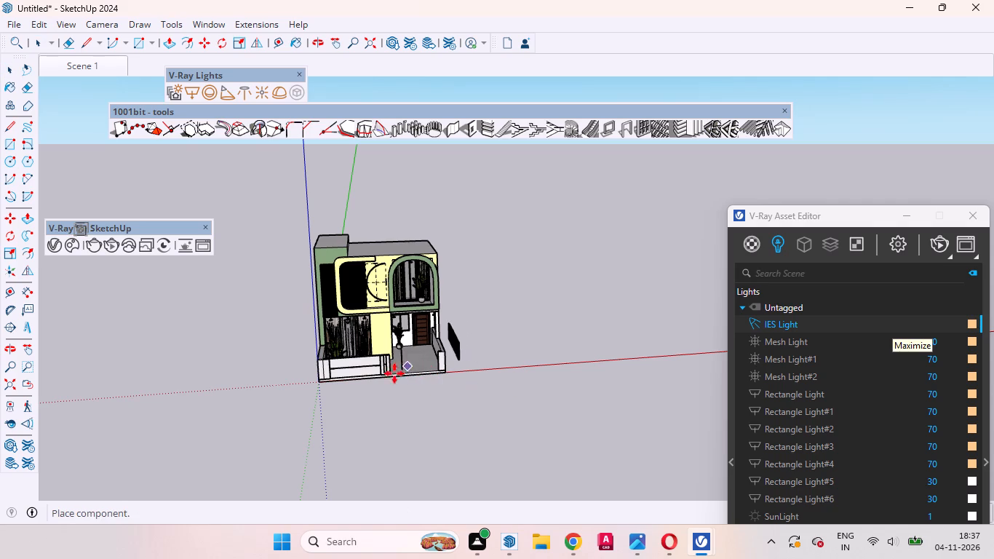
click(420, 402)
key(space)
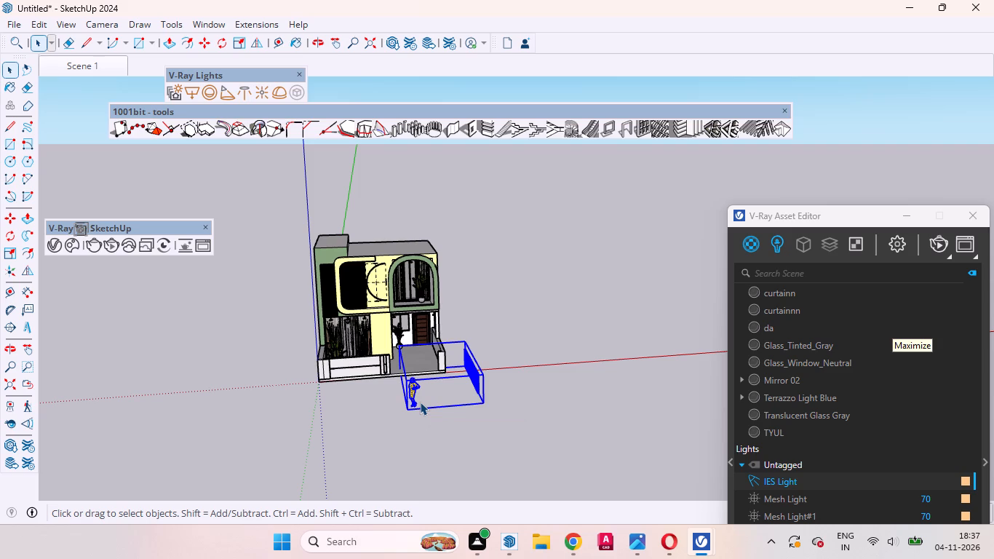
Erase the standing person figure inside the imported gate component and leave component editing.
scroll(417, 405, up, 9)
scroll(406, 376, down, 1)
scroll(406, 376, up, 1)
middle_drag(418, 386, 362, 429)
scroll(364, 421, up, 3)
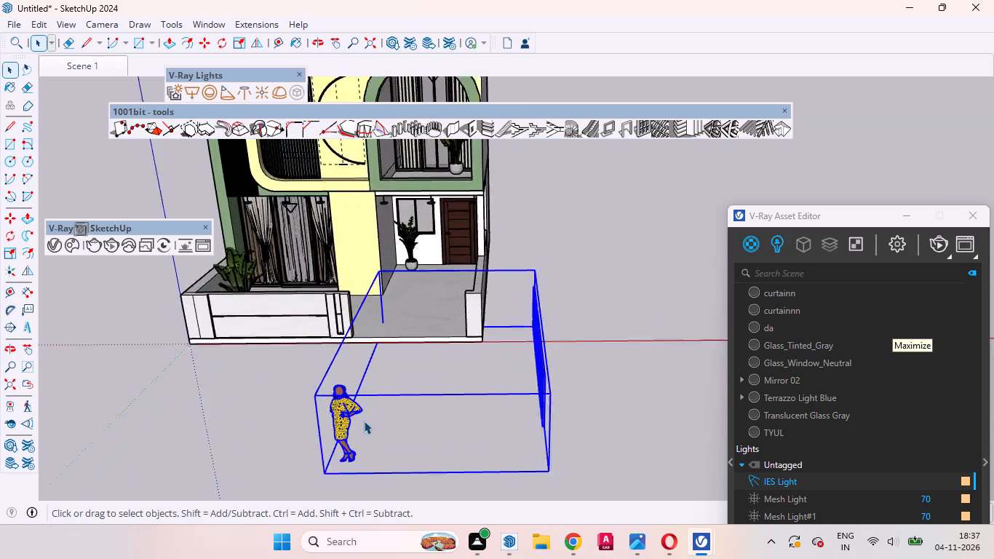
scroll(364, 421, up, 2)
double_click(347, 415)
click(329, 411)
right_click(329, 411)
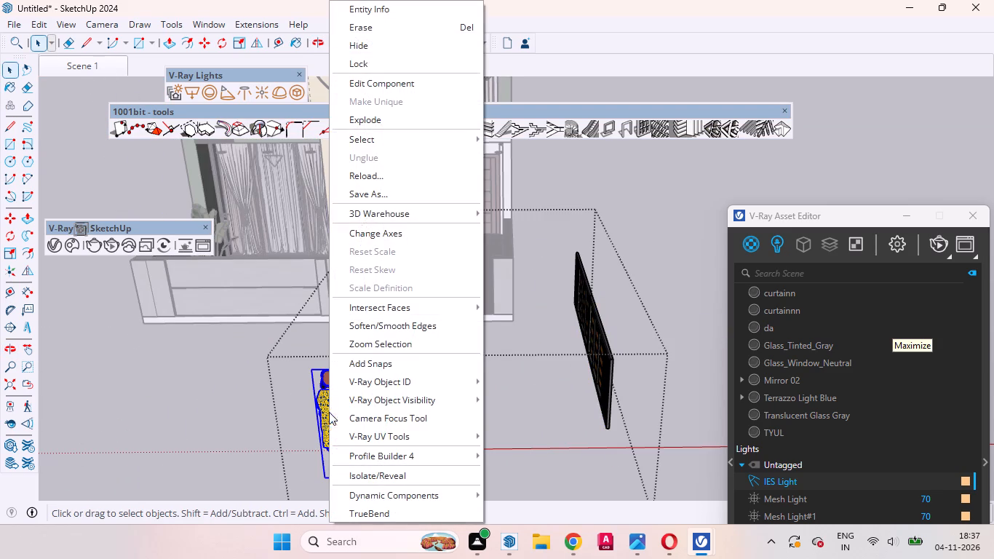
click(360, 23)
scroll(389, 231, down, 10)
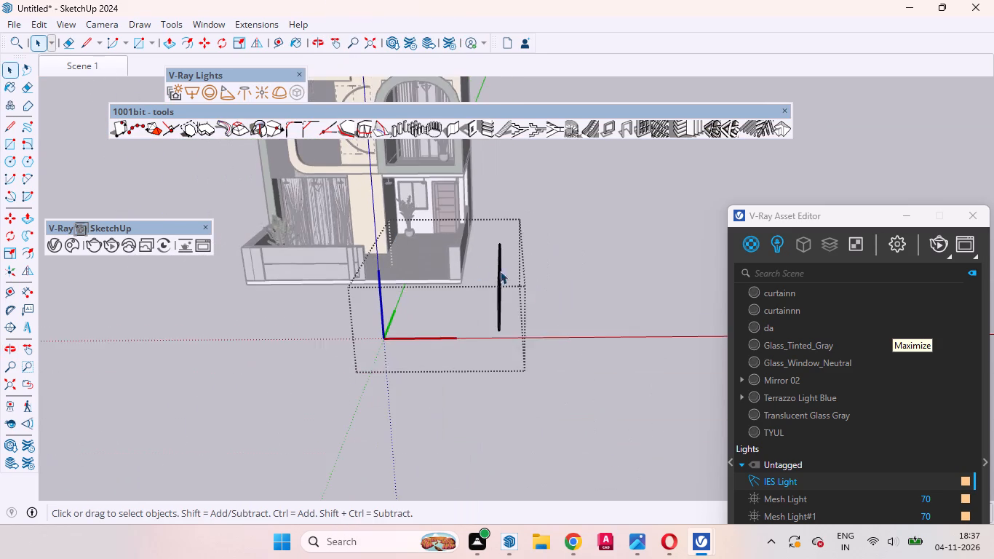
click(541, 306)
Rotate the gate 90 degrees on the ground plane, starting from the green axis, so it runs parallel to the house front.
middle_drag(520, 285, 365, 289)
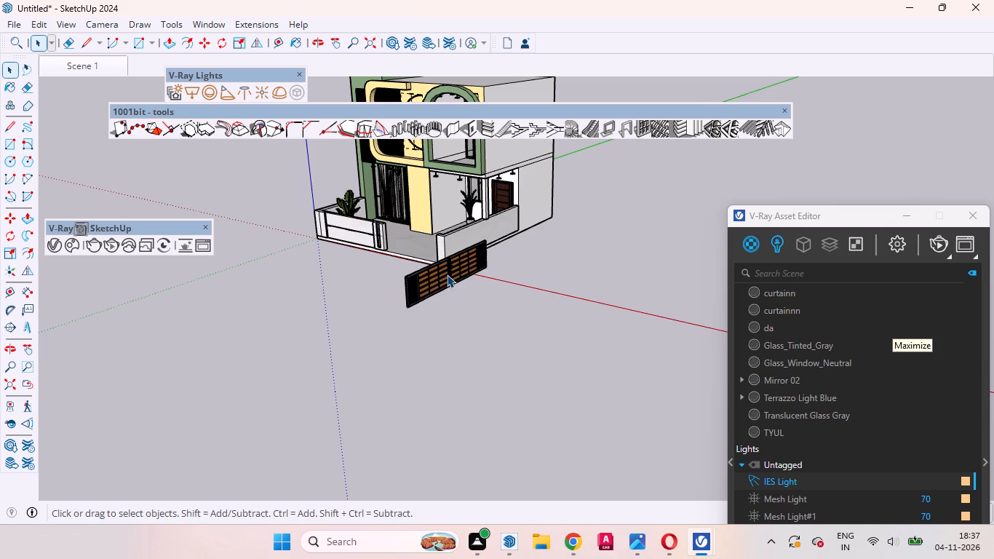
click(447, 274)
scroll(448, 274, up, 5)
middle_drag(464, 299, 361, 348)
scroll(328, 314, up, 7)
scroll(335, 310, down, 1)
scroll(335, 310, up, 1)
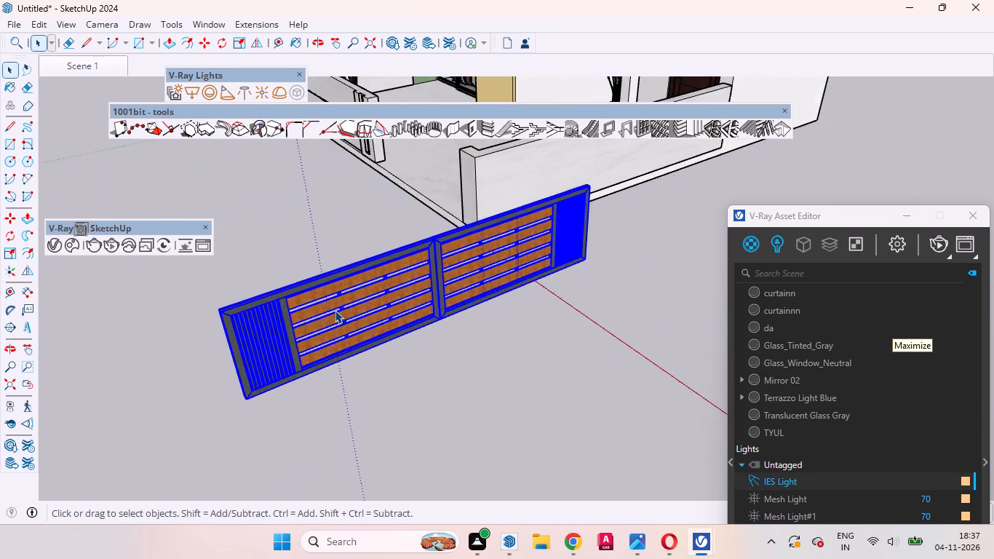
middle_drag(349, 310, 298, 314)
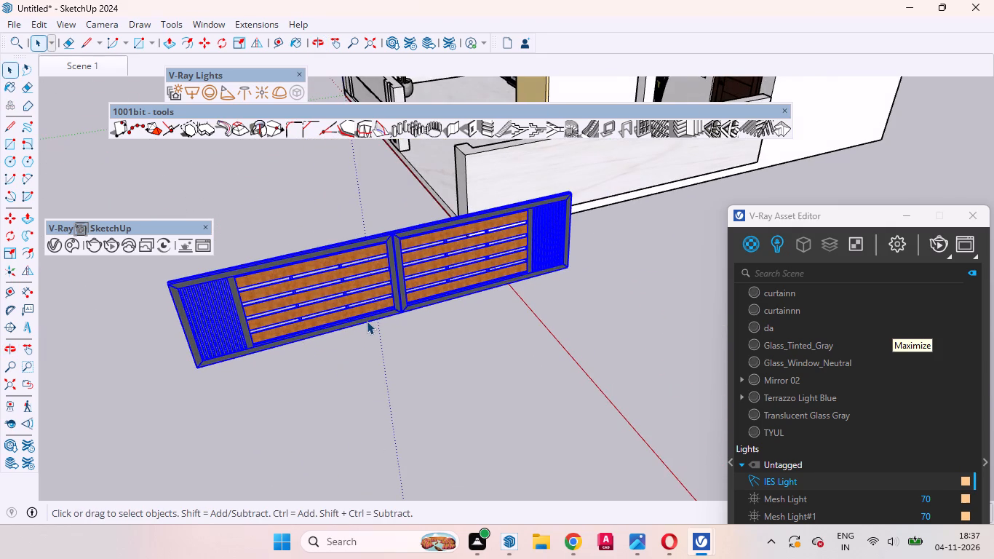
key(q)
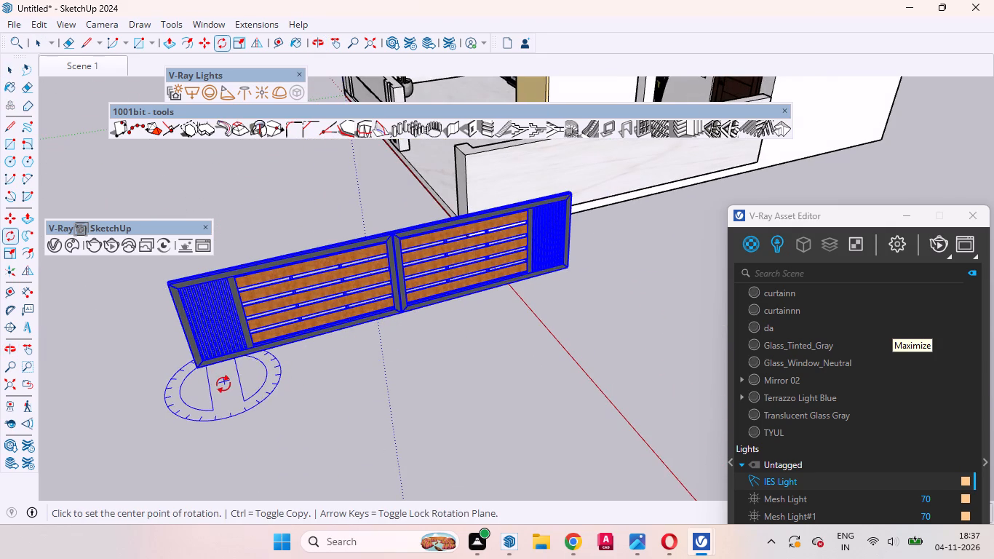
click(223, 384)
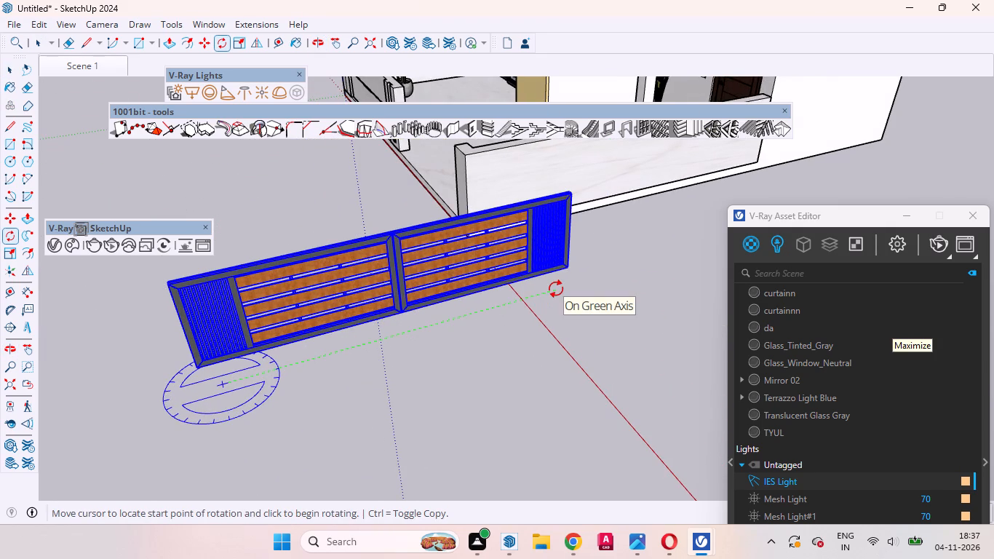
click(556, 289)
text(90)
key(Return)
key(space)
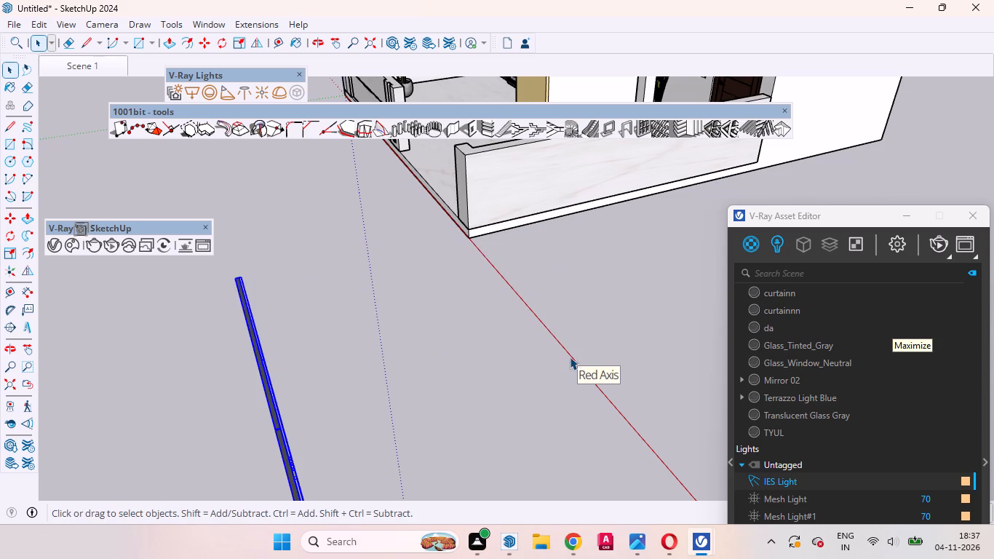
Move the gate by its upper end corner to the top corner of the front boundary wall's pillar at the porch entrance.
scroll(552, 403, down, 15)
scroll(477, 322, up, 11)
middle_drag(437, 313, 551, 336)
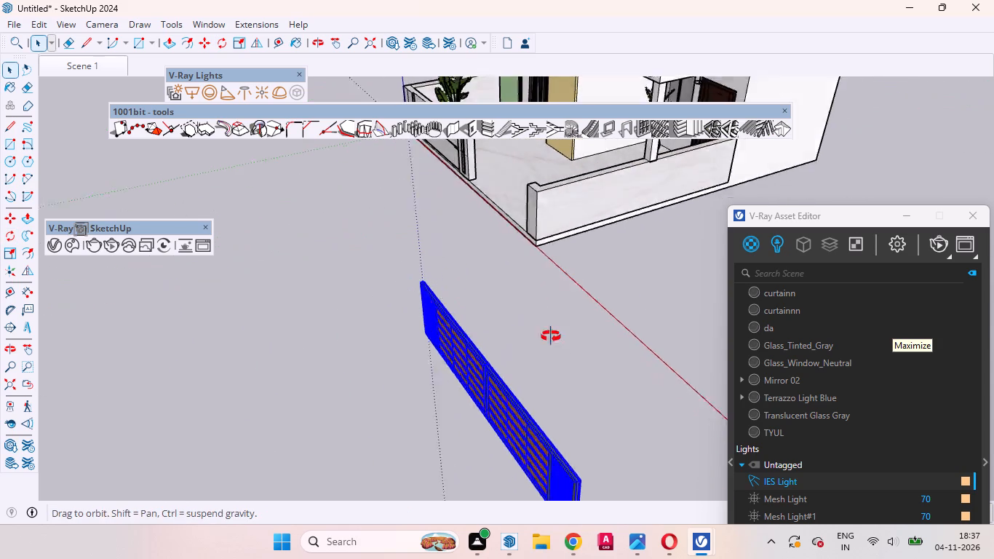
middle_drag(551, 336, 675, 356)
scroll(501, 266, down, 5)
scroll(536, 262, up, 19)
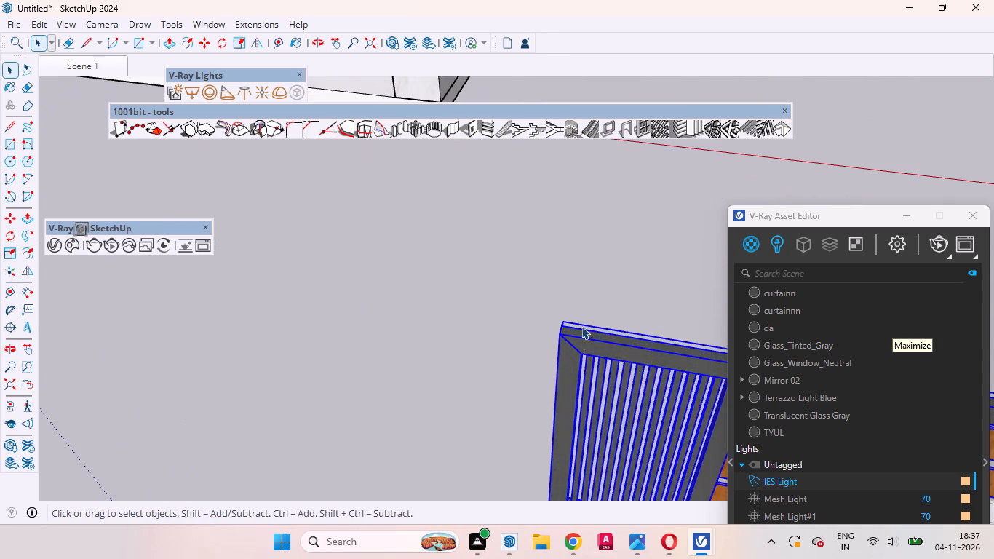
middle_drag(581, 343, 576, 415)
scroll(561, 344, up, 16)
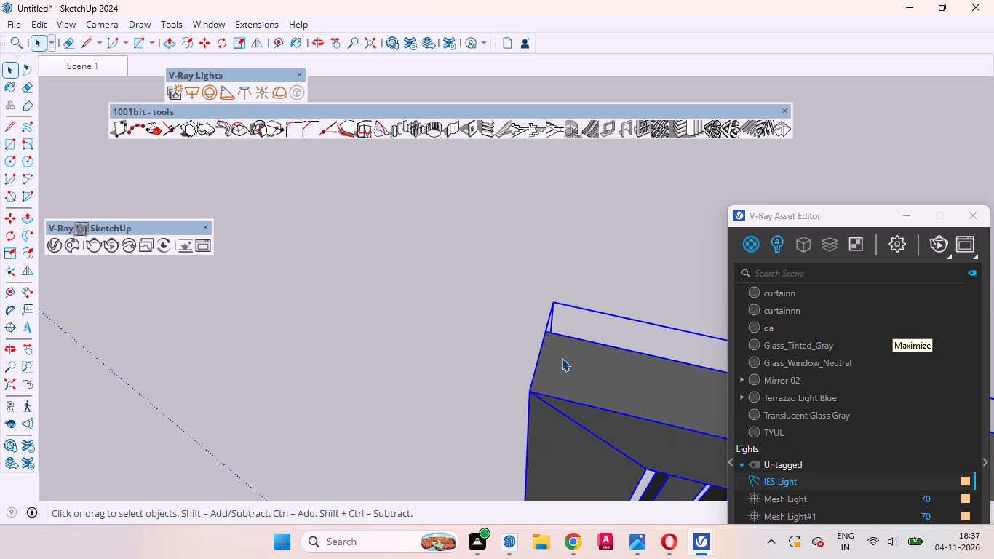
key(m)
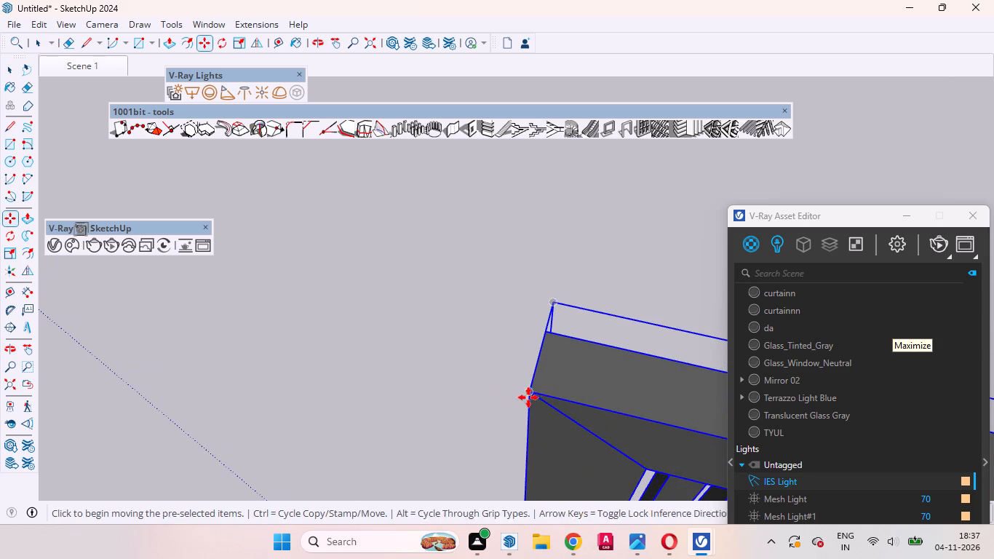
click(528, 390)
scroll(509, 318, down, 20)
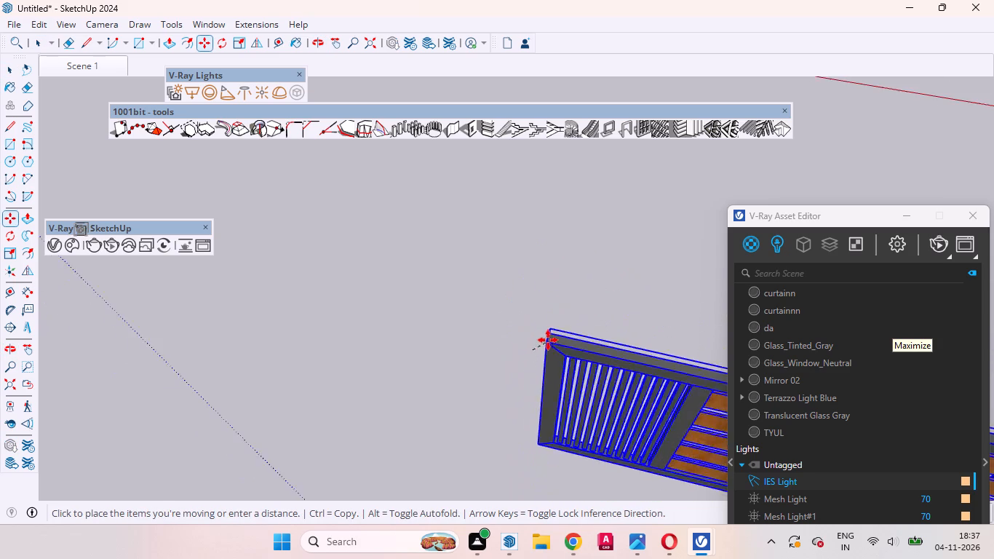
scroll(548, 340, down, 20)
scroll(548, 340, down, 2)
scroll(506, 276, up, 5)
scroll(383, 199, up, 3)
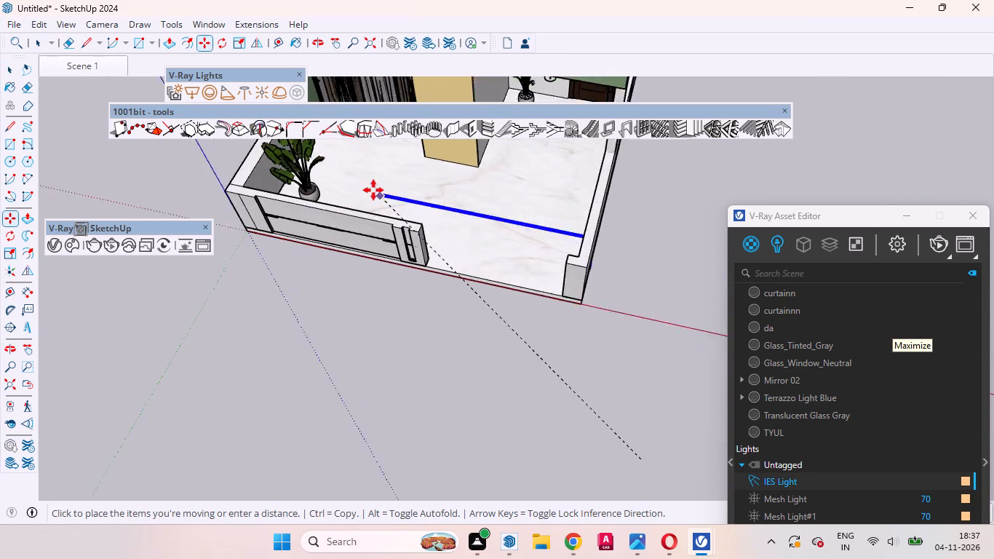
scroll(373, 190, up, 11)
scroll(475, 267, up, 5)
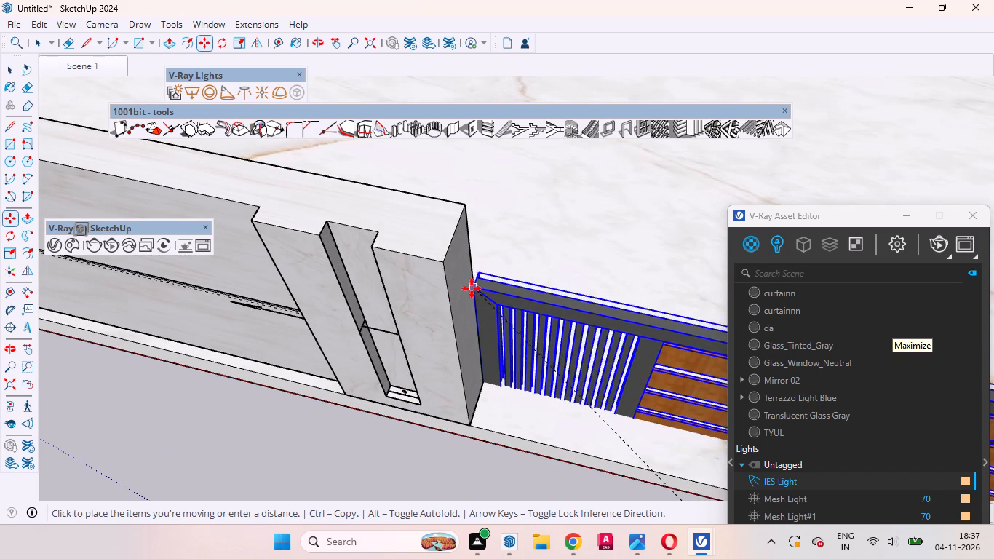
click(456, 237)
middle_drag(465, 352, 546, 130)
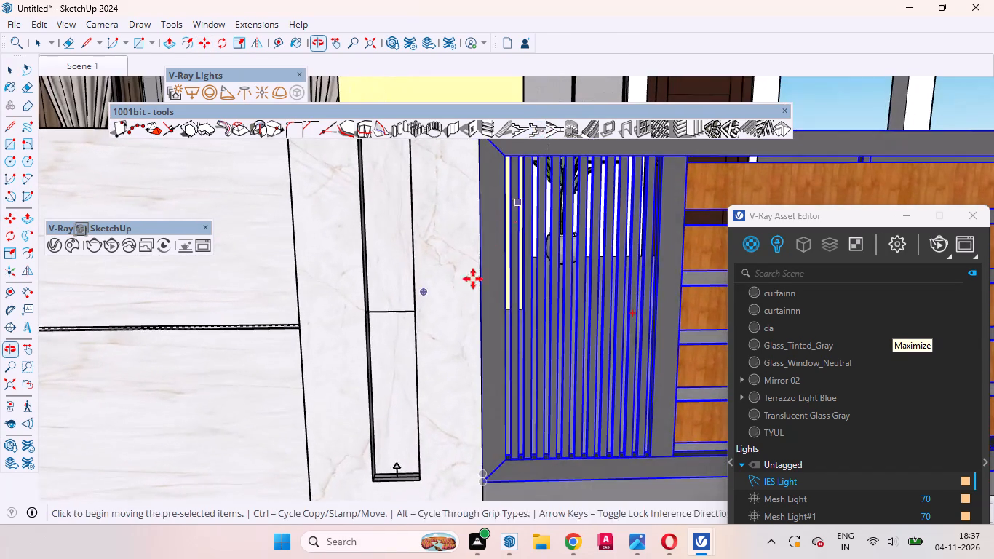
Scale the gate's width about its opposite end so its free end meets the inner face of the entrance's far pillar.
scroll(438, 320, down, 20)
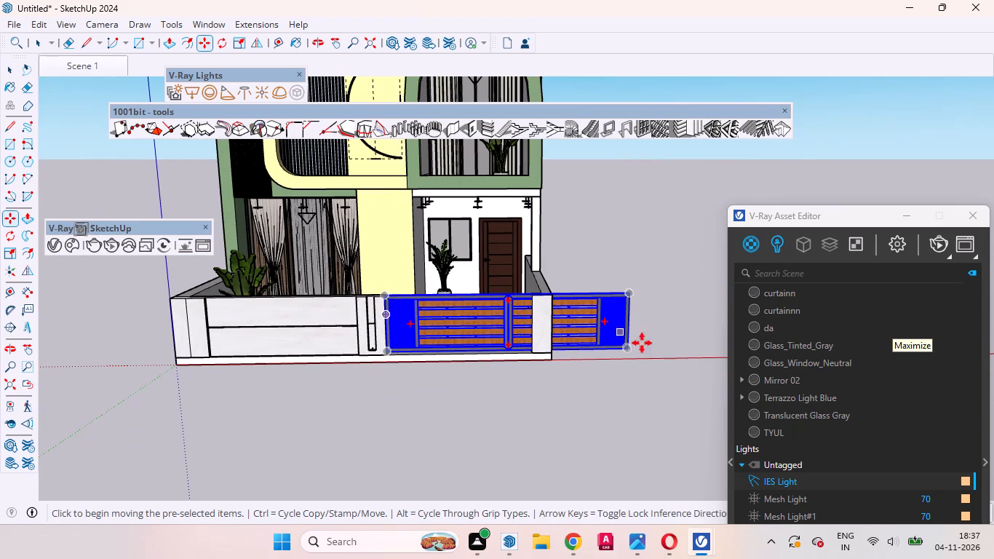
key(s)
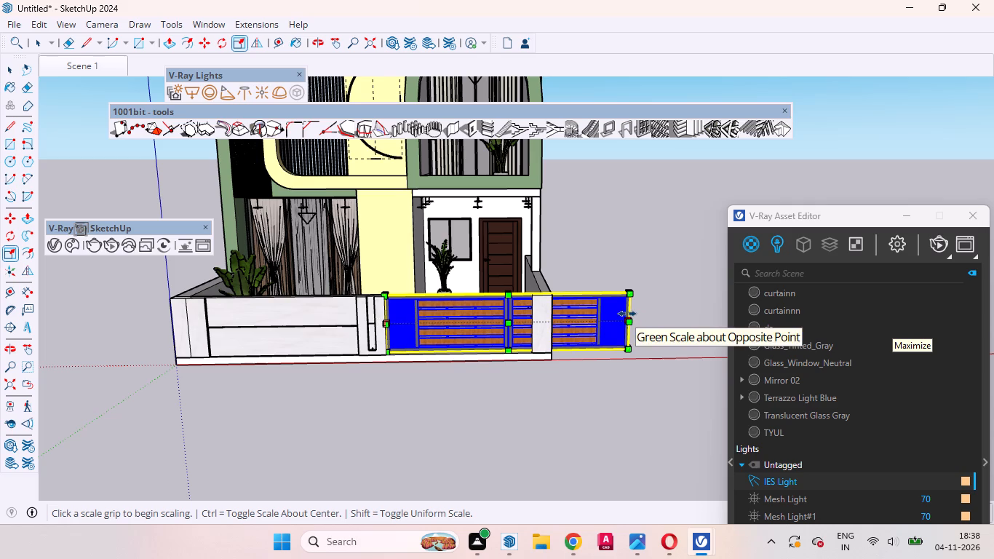
click(627, 314)
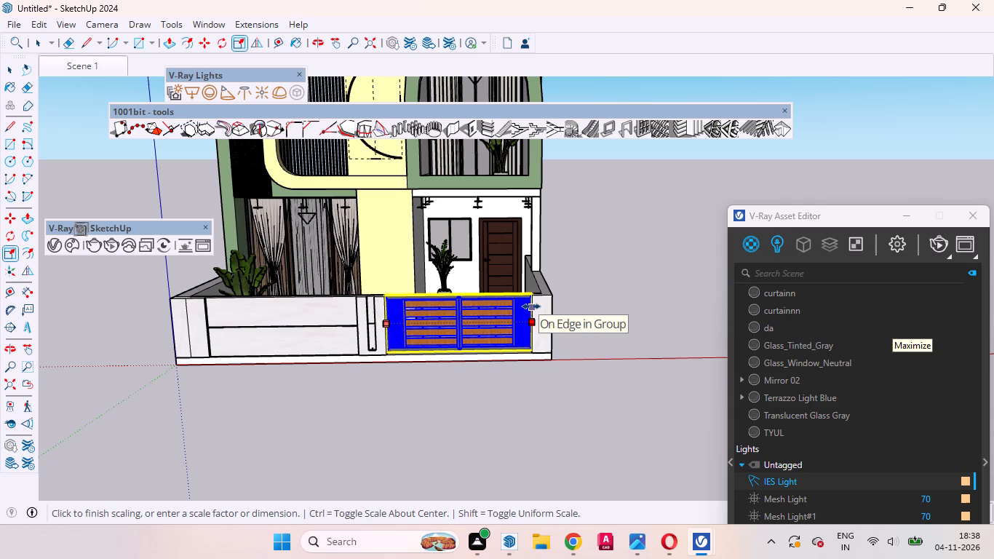
click(531, 306)
key(space)
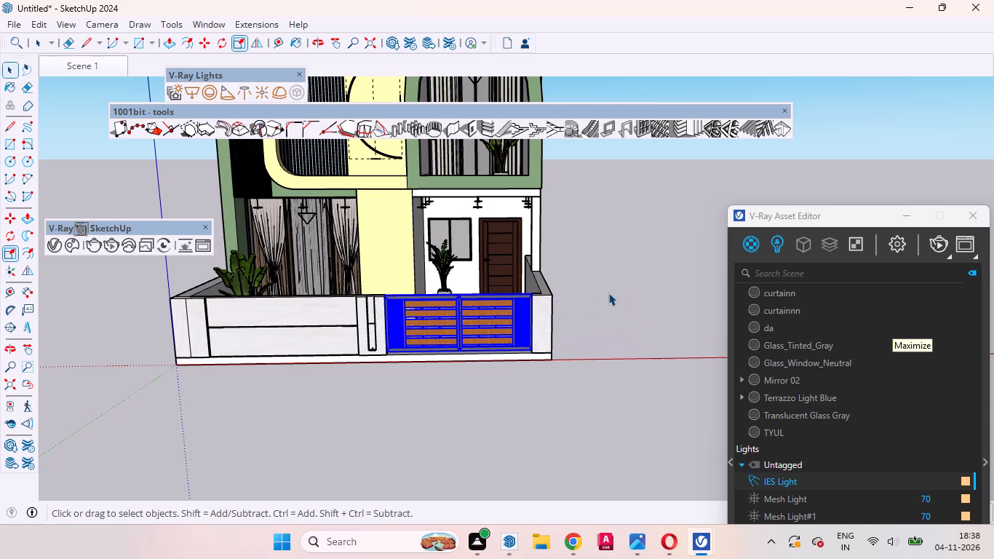
click(590, 301)
Move the gate by the midpoint of its top end edge to the midpoint of the far pillar's top edge, centring it in the wall thickness.
scroll(511, 296, up, 13)
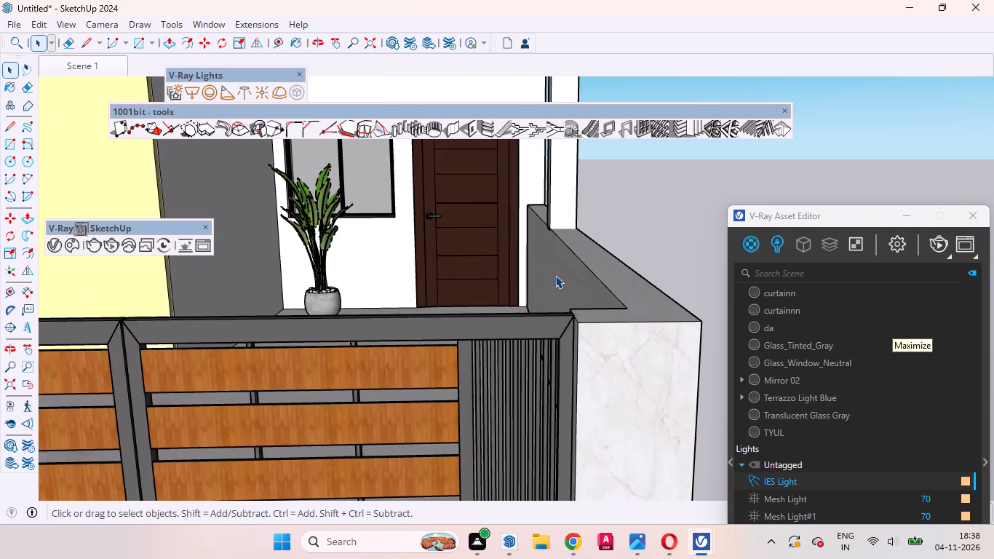
scroll(555, 275, up, 4)
middle_drag(553, 328, 529, 508)
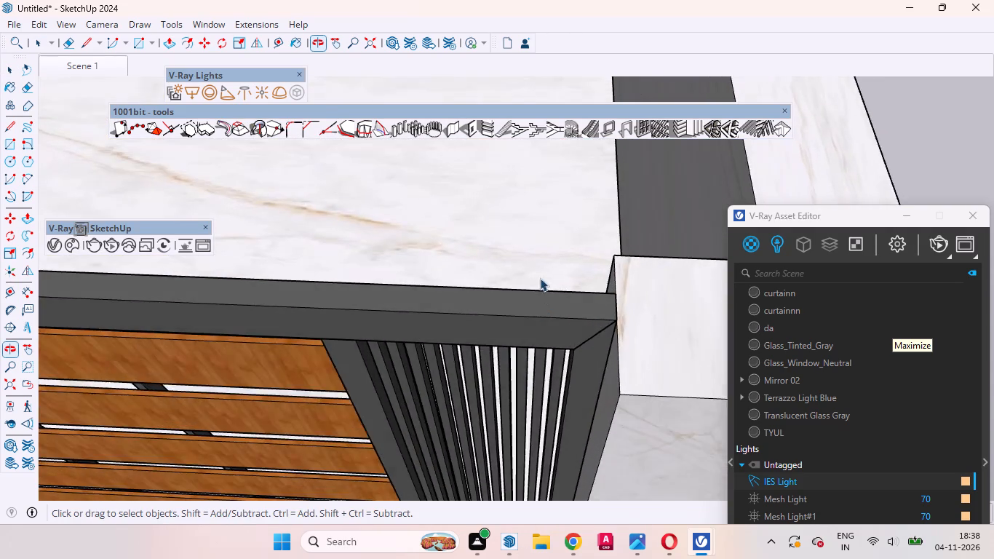
scroll(544, 252, down, 11)
middle_drag(709, 314, 904, 298)
middle_drag(426, 162, 559, 189)
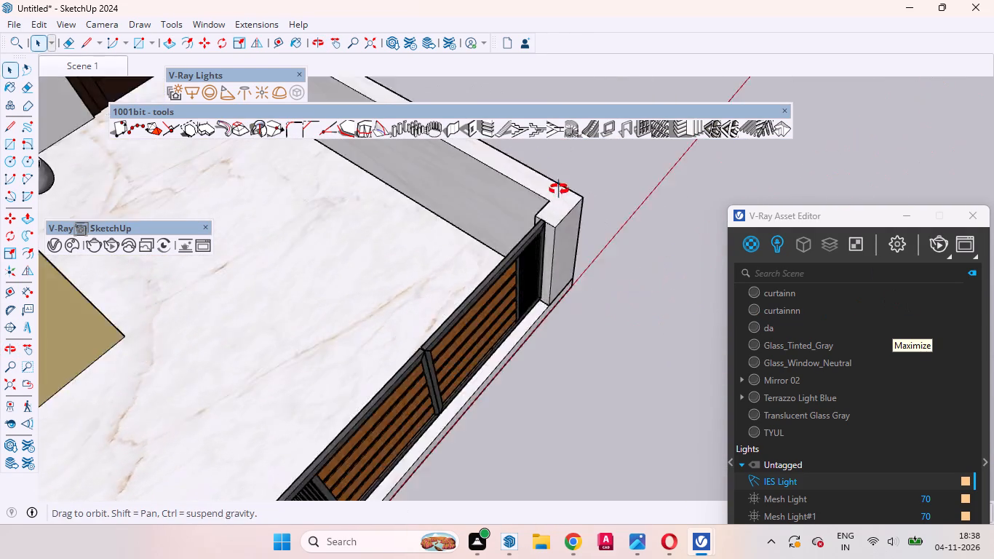
middle_drag(559, 189, 703, 181)
scroll(458, 172, up, 4)
scroll(517, 240, up, 4)
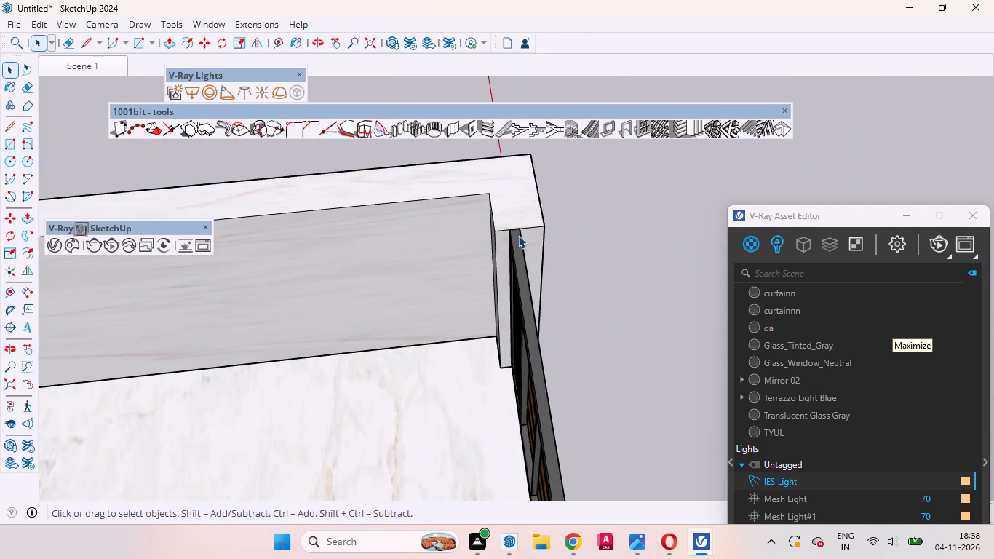
click(518, 235)
scroll(518, 234, up, 14)
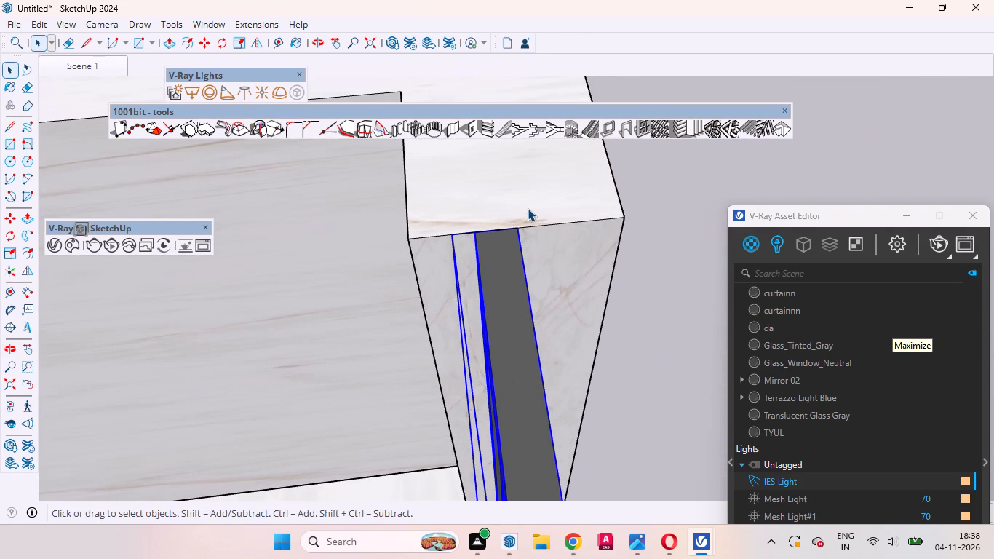
key(m)
scroll(528, 208, down, 2)
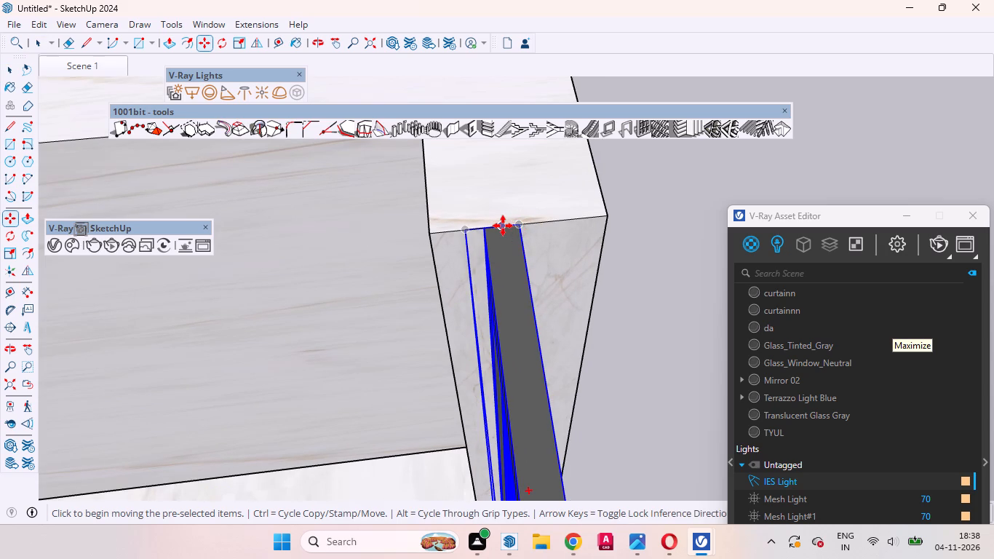
click(503, 226)
click(516, 226)
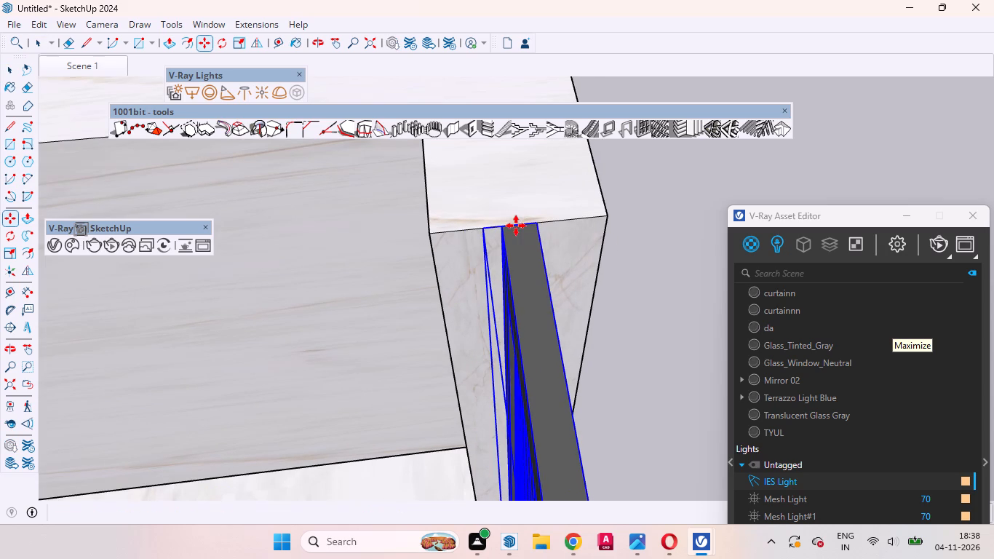
middle_drag(641, 228, 477, 240)
scroll(467, 224, down, 15)
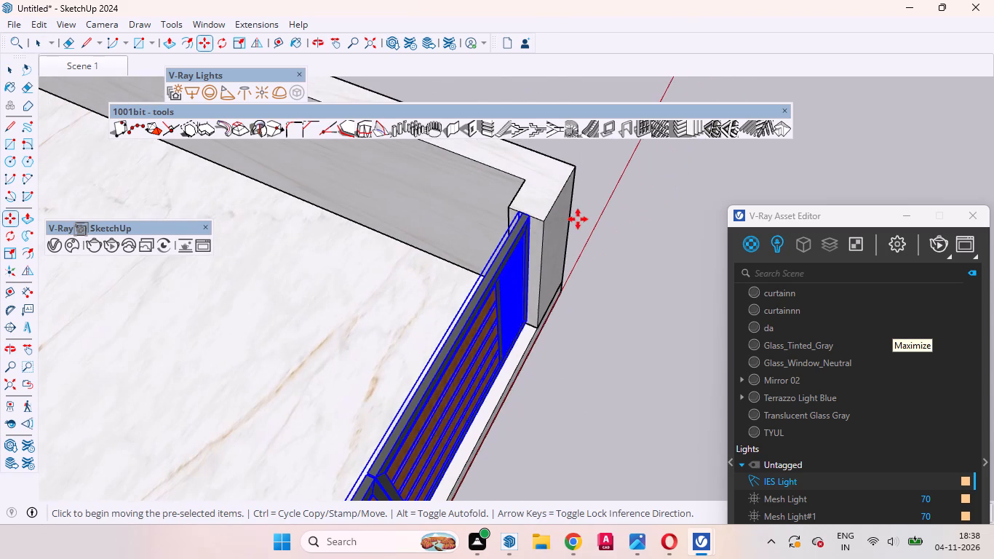
key(space)
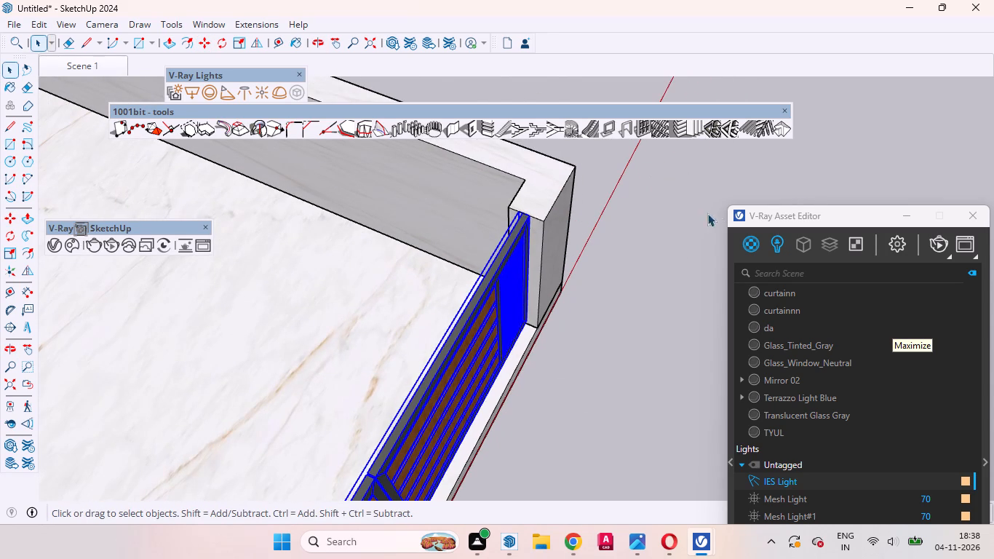
click(658, 233)
Check the fitted gate between the pillars, and restore the Scene 1 front view.
scroll(646, 165, down, 2)
scroll(646, 165, up, 1)
scroll(646, 165, down, 9)
middle_drag(624, 297, 341, 160)
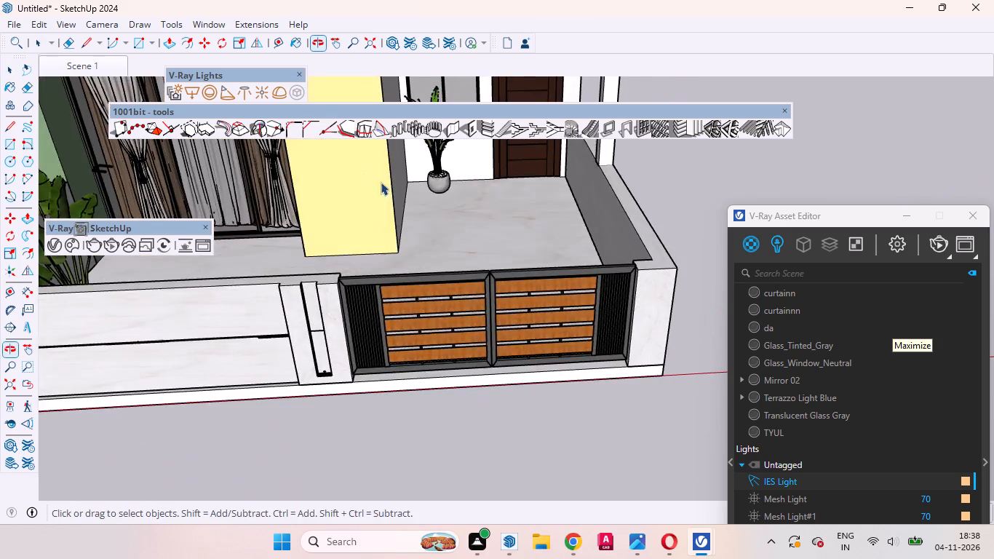
scroll(421, 220, down, 10)
click(95, 71)
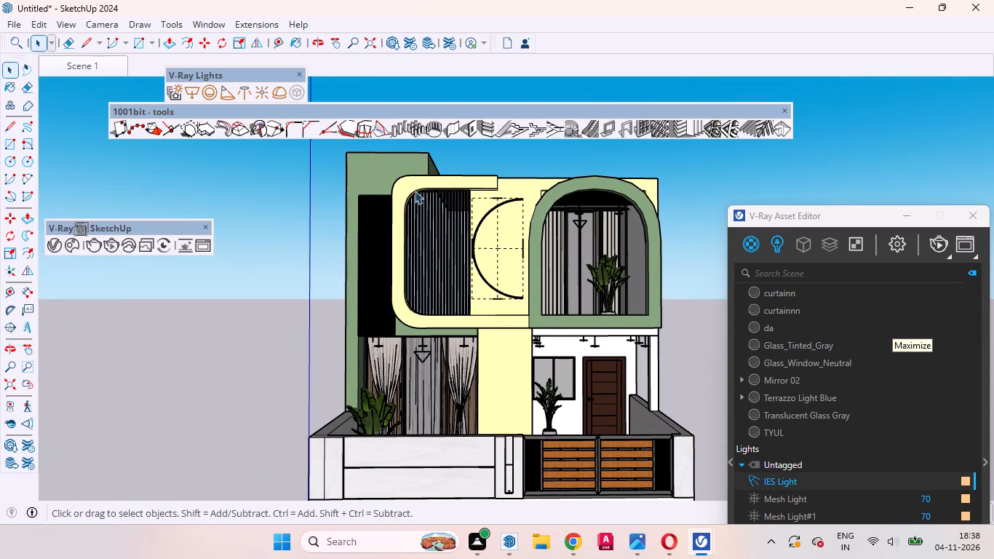
Examine the upper-floor vertical louvres behind the rounded cream frame and on the adjoining green wall, up close and from several angles.
scroll(406, 184, up, 14)
middle_drag(424, 248, 353, 220)
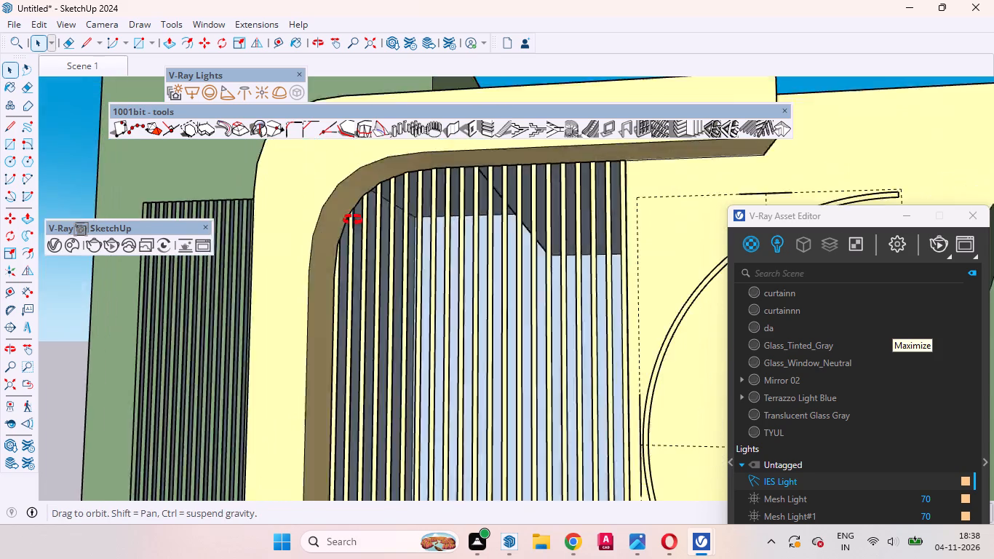
middle_drag(353, 220, 333, 221)
scroll(398, 225, down, 10)
scroll(396, 235, up, 5)
scroll(396, 235, down, 1)
scroll(397, 236, up, 11)
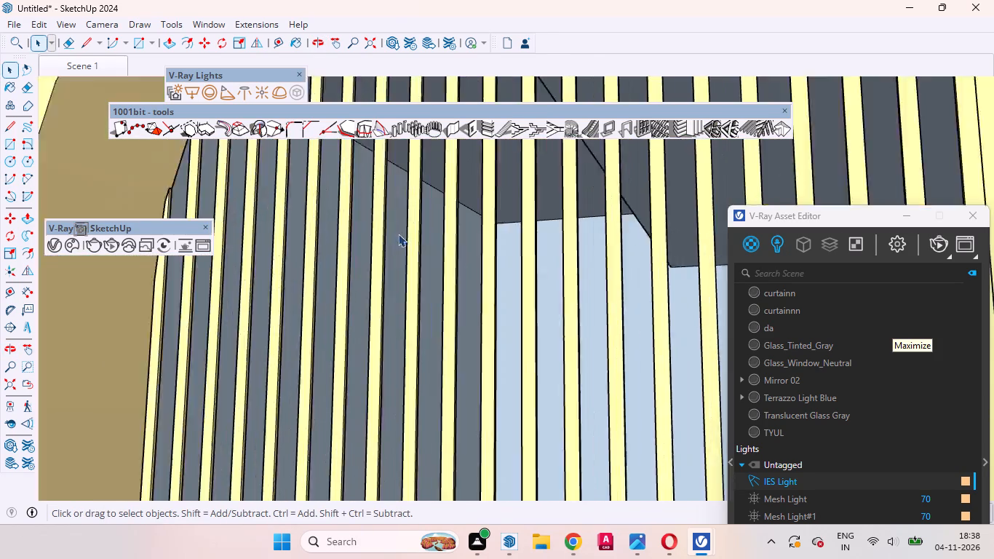
scroll(398, 234, up, 1)
scroll(401, 226, down, 1)
scroll(401, 226, up, 1)
scroll(401, 226, down, 4)
middle_drag(420, 251, 437, 266)
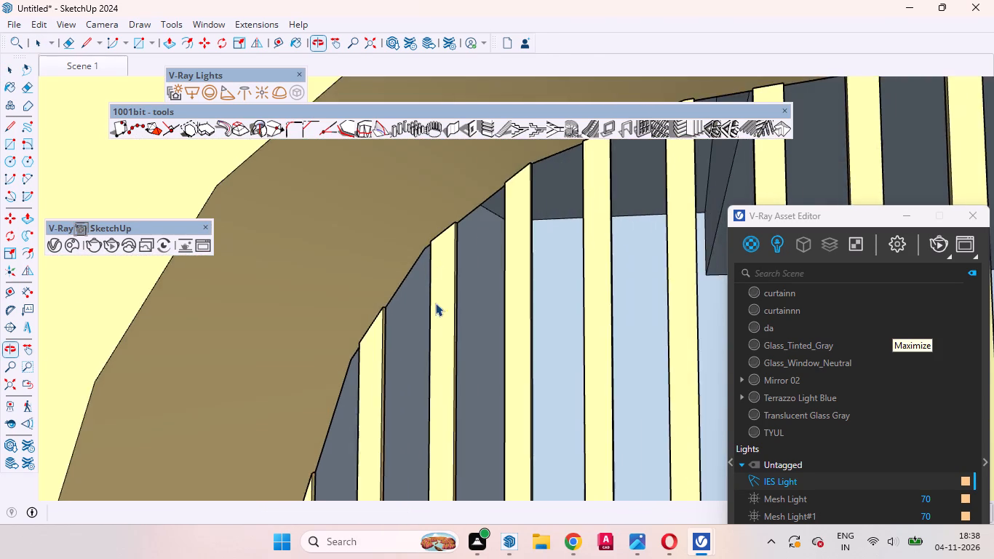
scroll(438, 310, up, 2)
scroll(438, 310, down, 1)
scroll(440, 309, up, 5)
scroll(480, 286, down, 19)
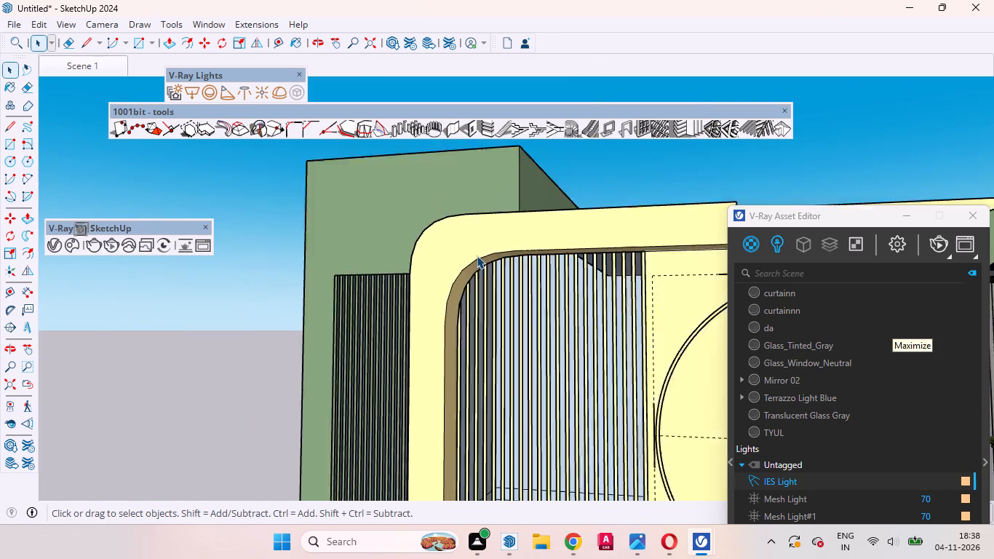
scroll(403, 320, up, 16)
scroll(393, 283, down, 1)
scroll(394, 281, up, 11)
middle_drag(407, 292, 440, 313)
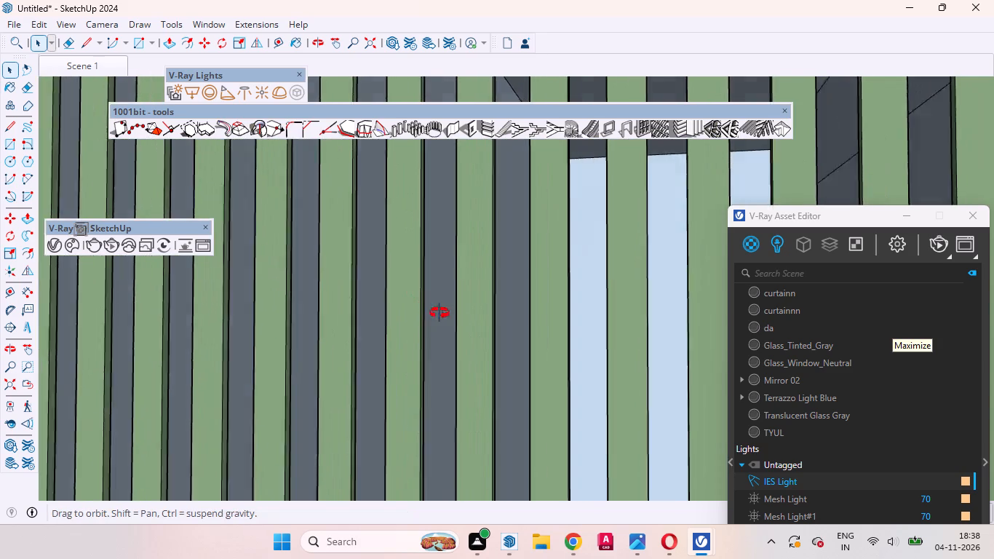
middle_drag(440, 313, 638, 336)
scroll(470, 301, up, 9)
middle_drag(432, 309, 522, 346)
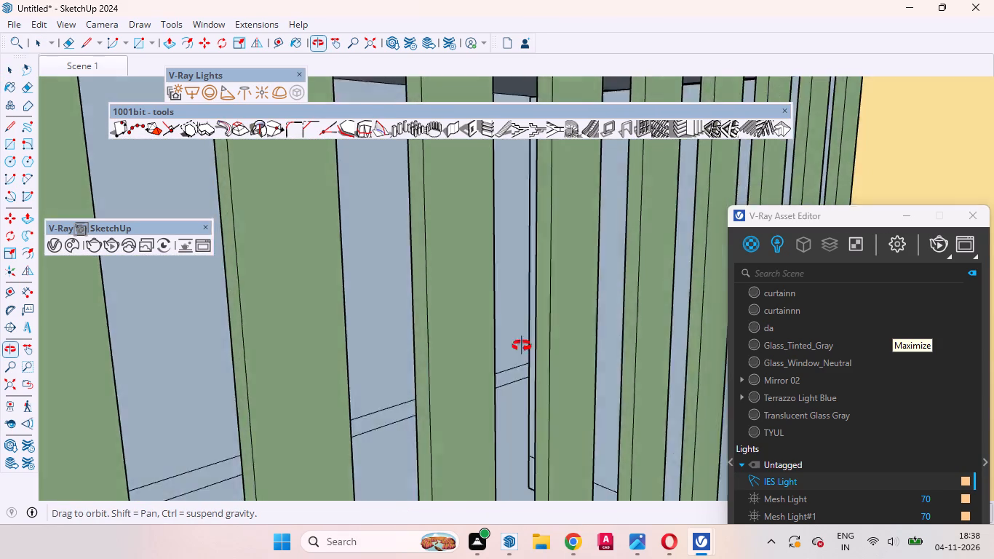
middle_drag(522, 346, 968, 370)
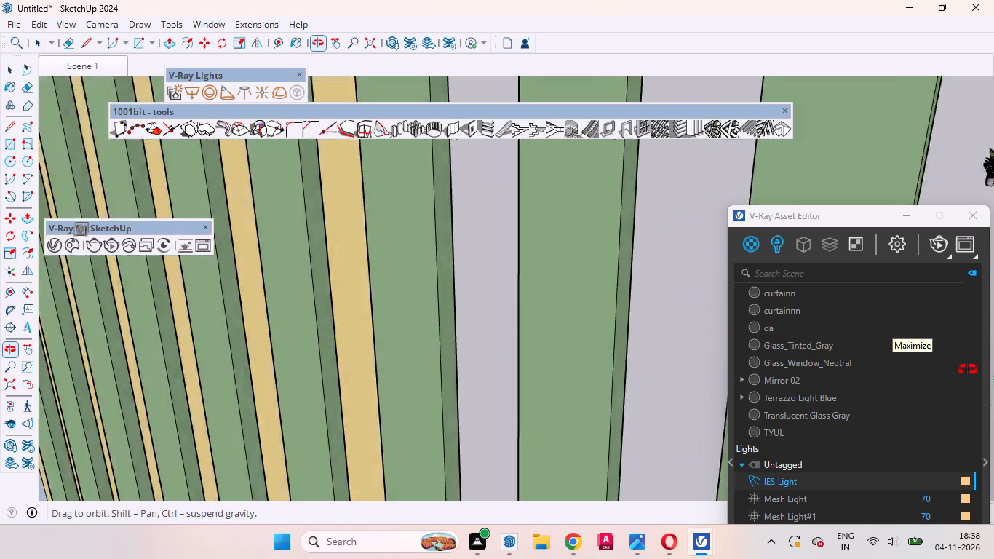
middle_drag(968, 370, 488, 328)
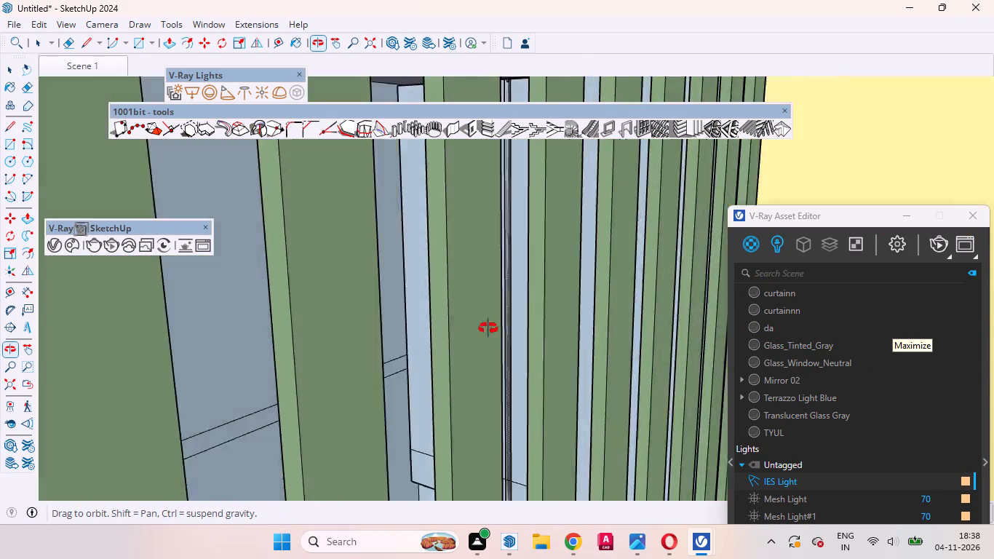
middle_drag(488, 328, 313, 379)
scroll(363, 316, down, 15)
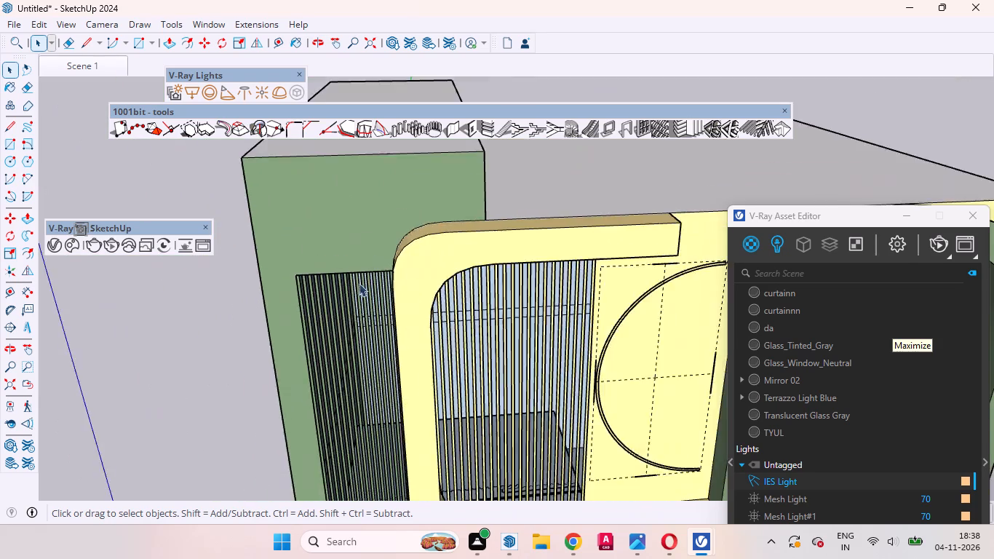
scroll(359, 283, down, 5)
scroll(374, 242, up, 1)
scroll(368, 242, down, 17)
click(580, 277)
scroll(380, 278, up, 4)
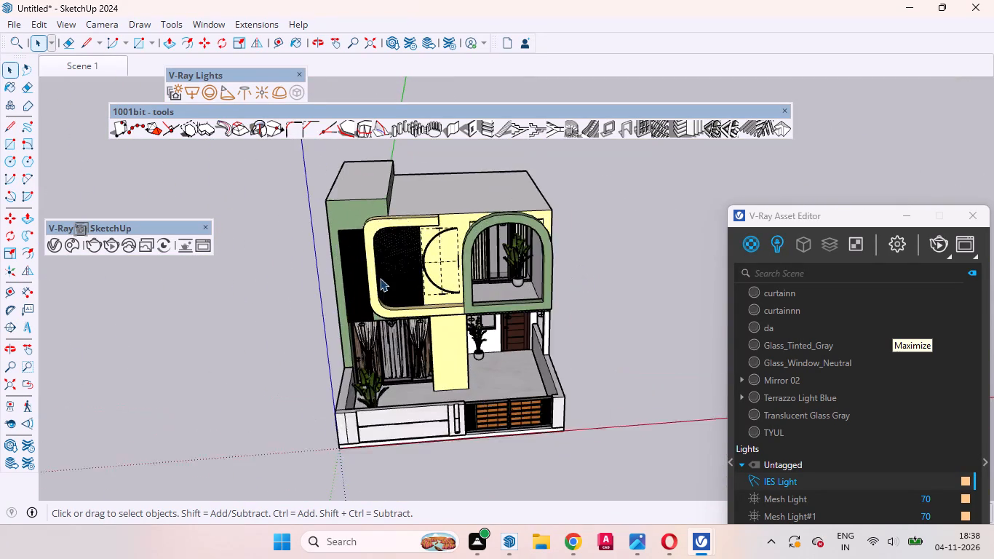
scroll(380, 278, up, 10)
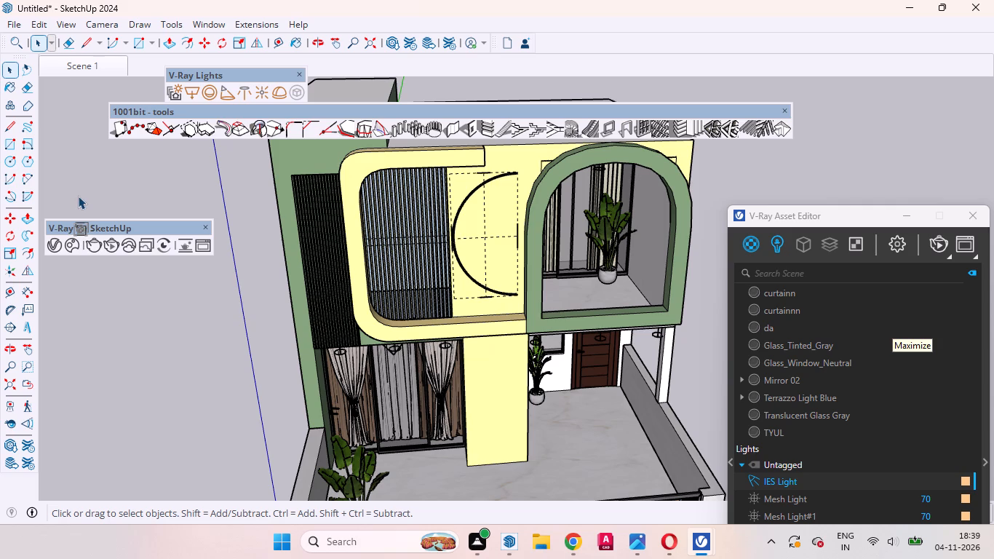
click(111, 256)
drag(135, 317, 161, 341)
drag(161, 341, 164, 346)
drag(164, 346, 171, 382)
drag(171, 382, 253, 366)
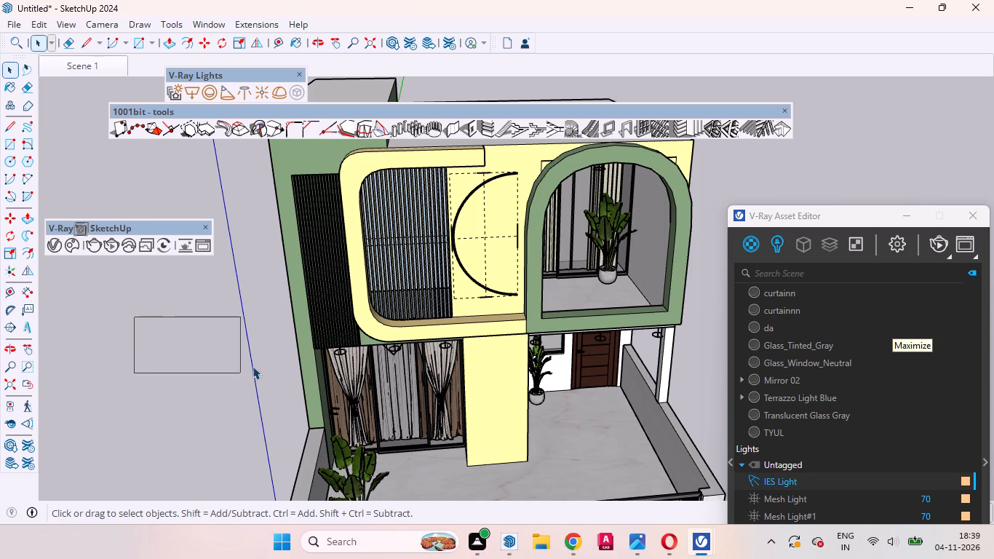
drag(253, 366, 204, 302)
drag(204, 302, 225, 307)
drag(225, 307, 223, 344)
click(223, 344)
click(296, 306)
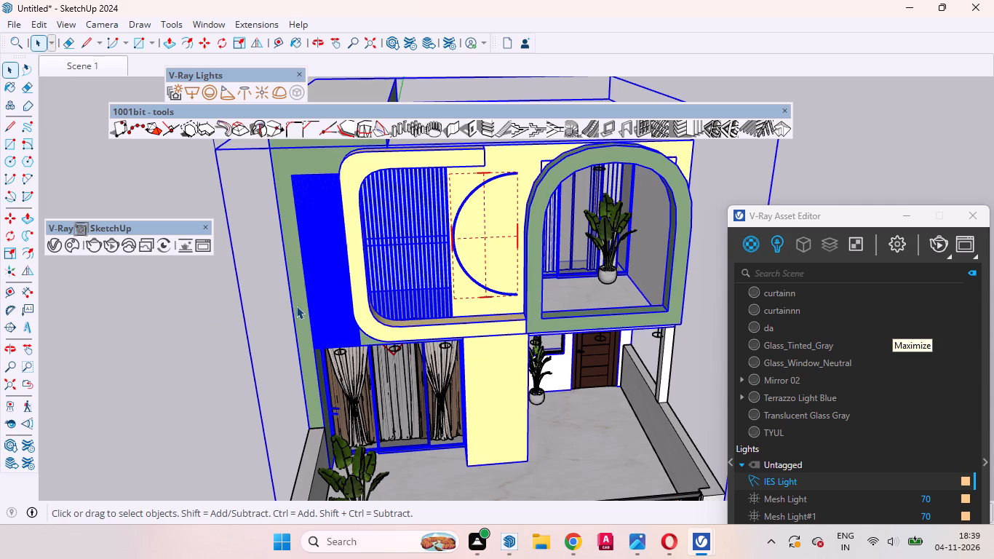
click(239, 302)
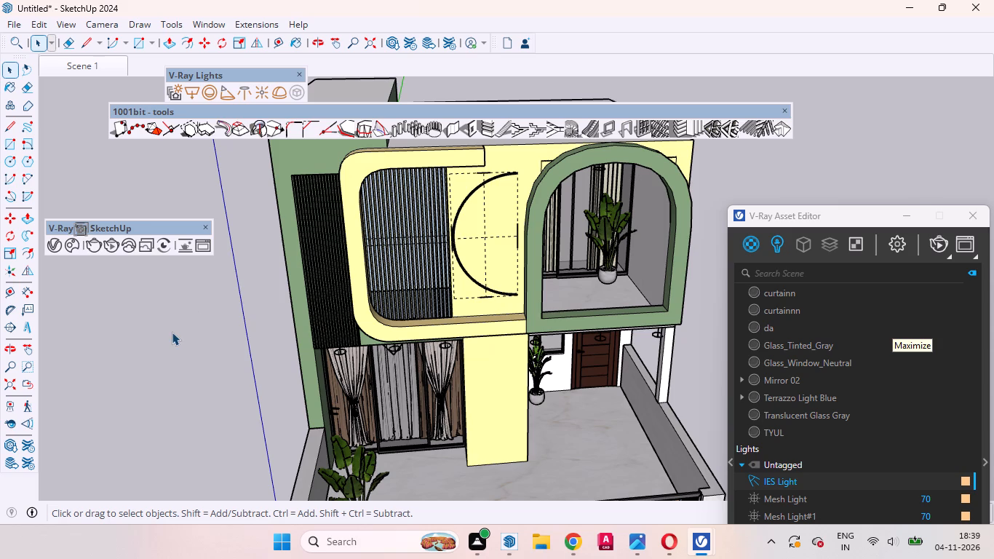
Restore the Scene 1 front view of the house and start a V-Ray render of it.
scroll(546, 289, down, 10)
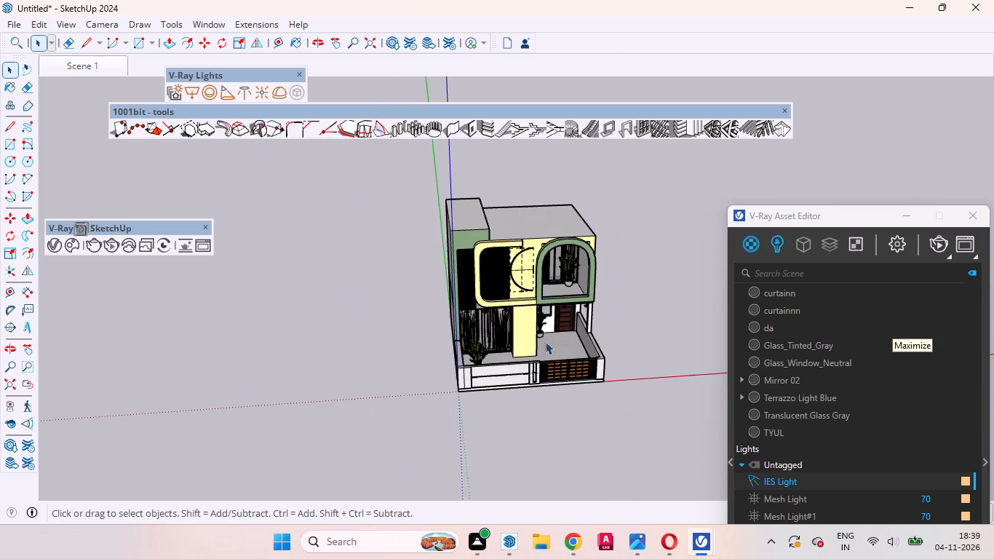
middle_drag(525, 363, 494, 265)
scroll(592, 306, up, 4)
scroll(603, 285, down, 4)
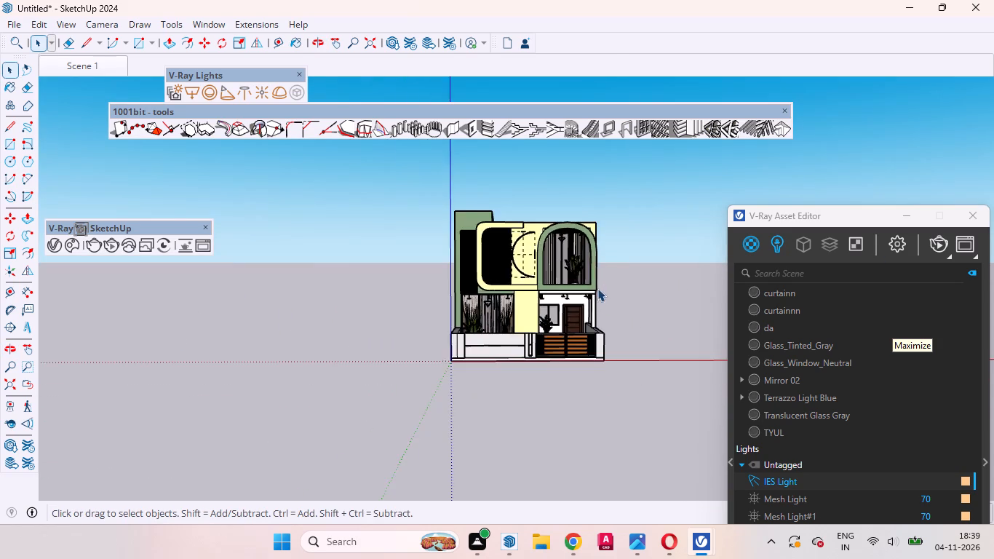
scroll(575, 239, up, 9)
scroll(555, 214, down, 4)
middle_drag(559, 267, 559, 258)
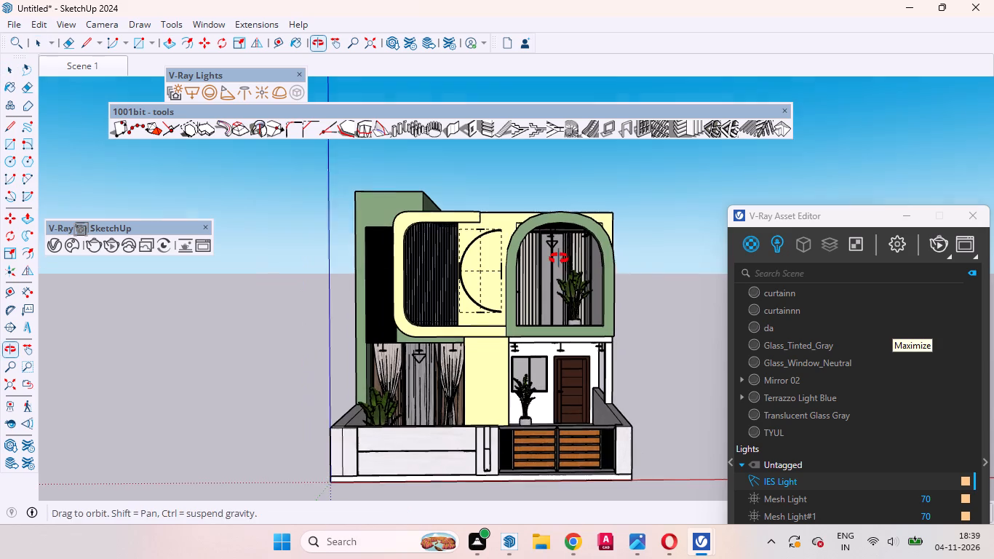
middle_drag(559, 258, 559, 260)
click(84, 66)
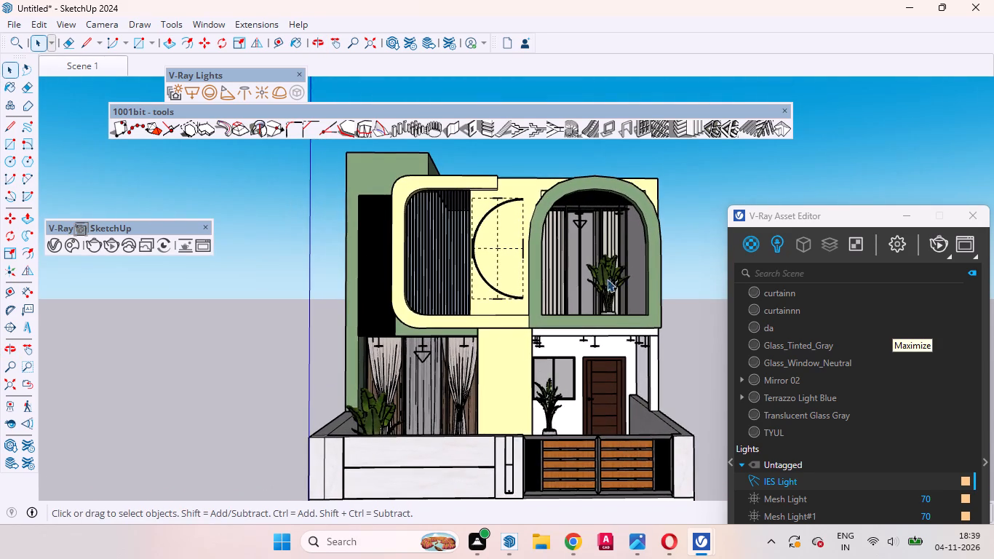
drag(806, 218, 595, 204)
drag(595, 204, 592, 204)
drag(861, 215, 591, 191)
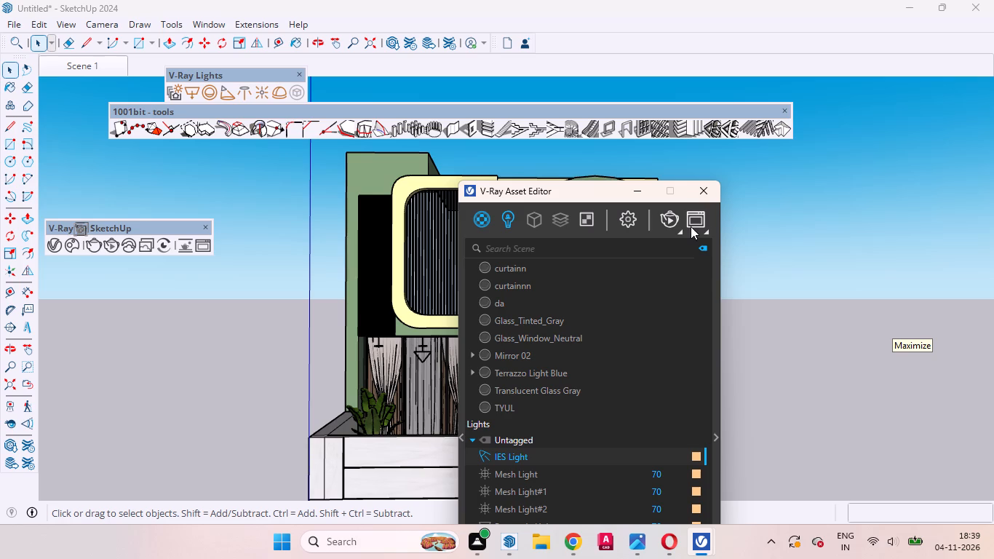
click(671, 221)
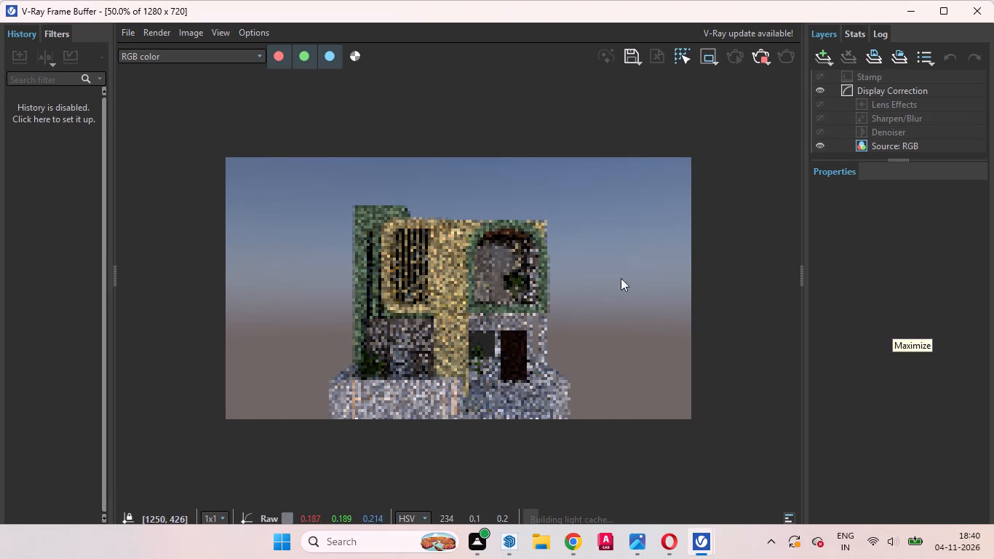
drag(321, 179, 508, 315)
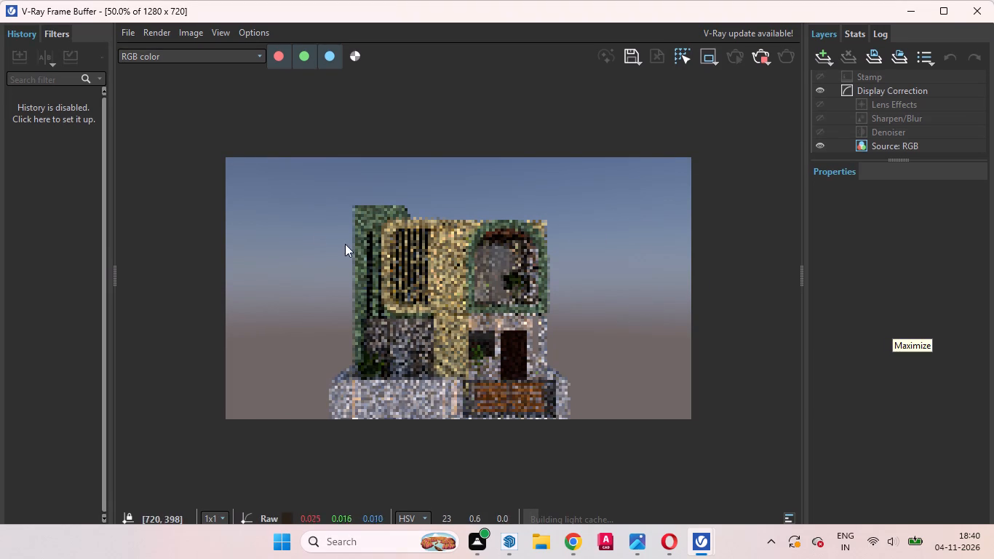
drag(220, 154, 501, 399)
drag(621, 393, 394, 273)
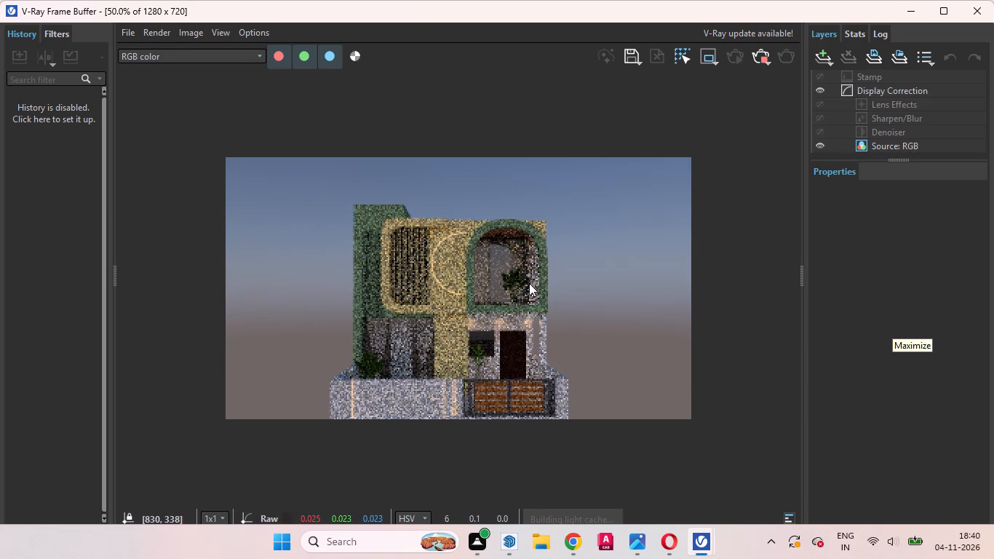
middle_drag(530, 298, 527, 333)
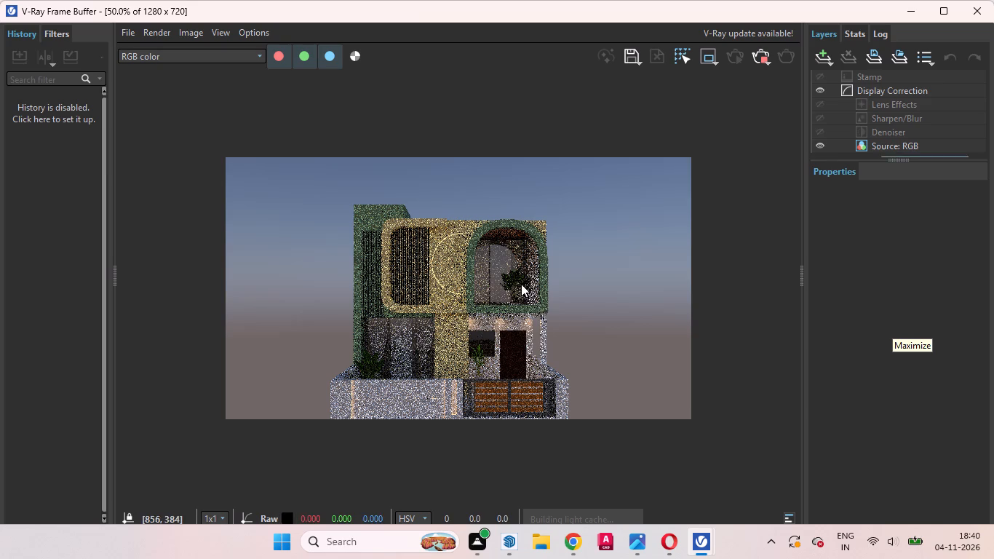
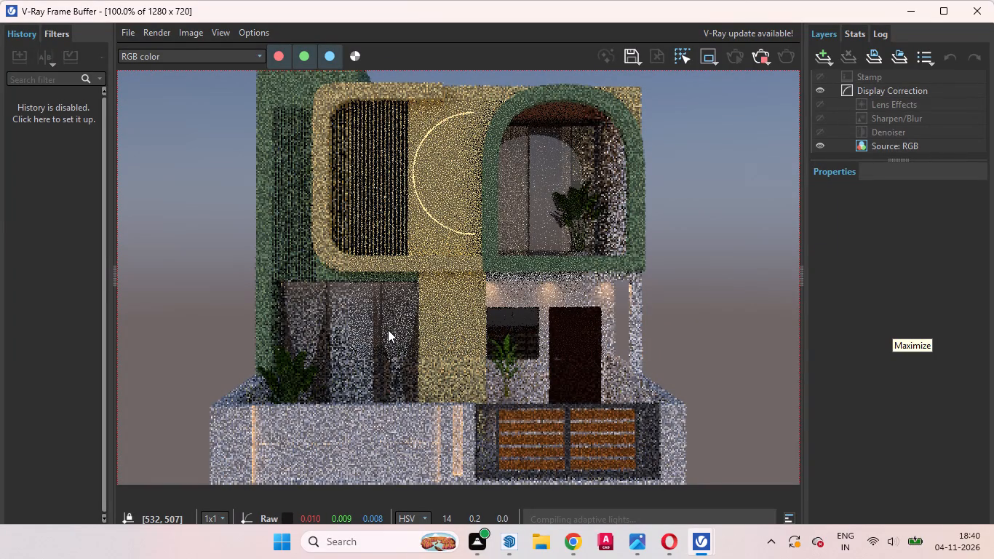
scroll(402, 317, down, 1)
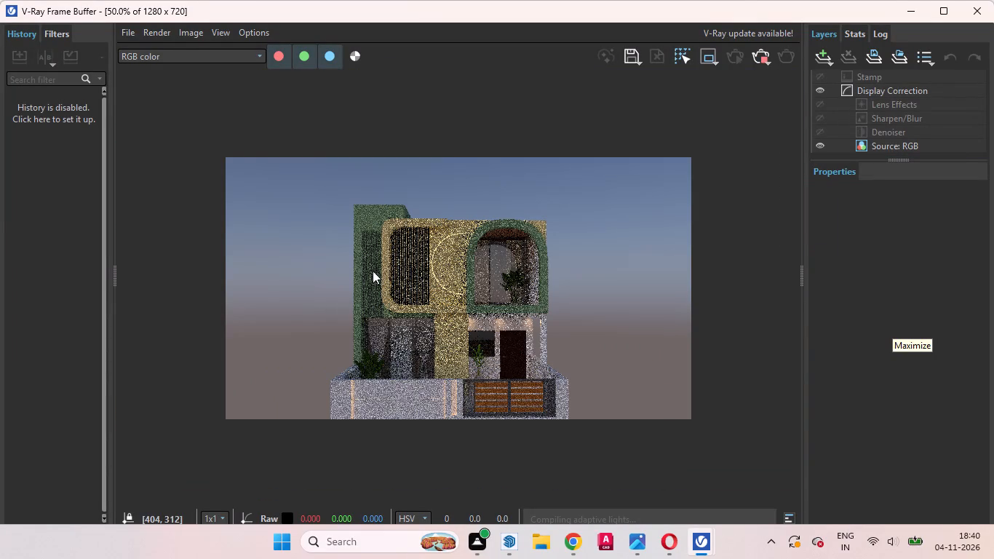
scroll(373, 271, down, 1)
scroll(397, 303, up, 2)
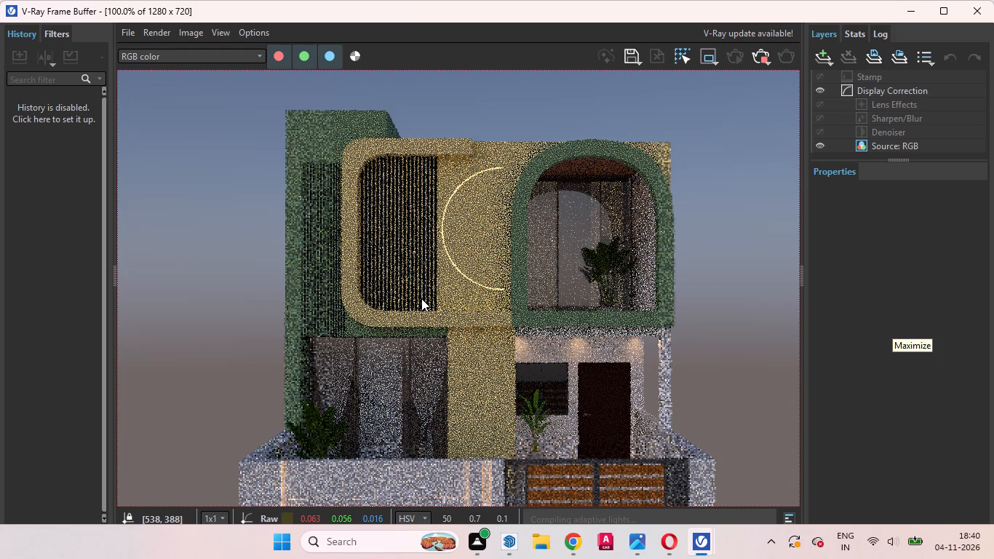
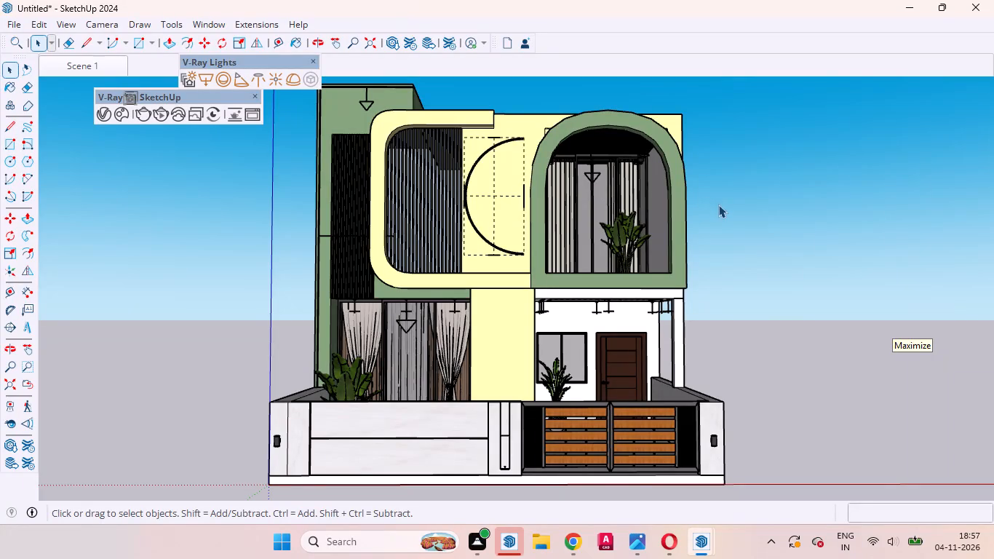
Switch to the saved Scene 1 view of the house's front elevation.
scroll(546, 116, up, 1)
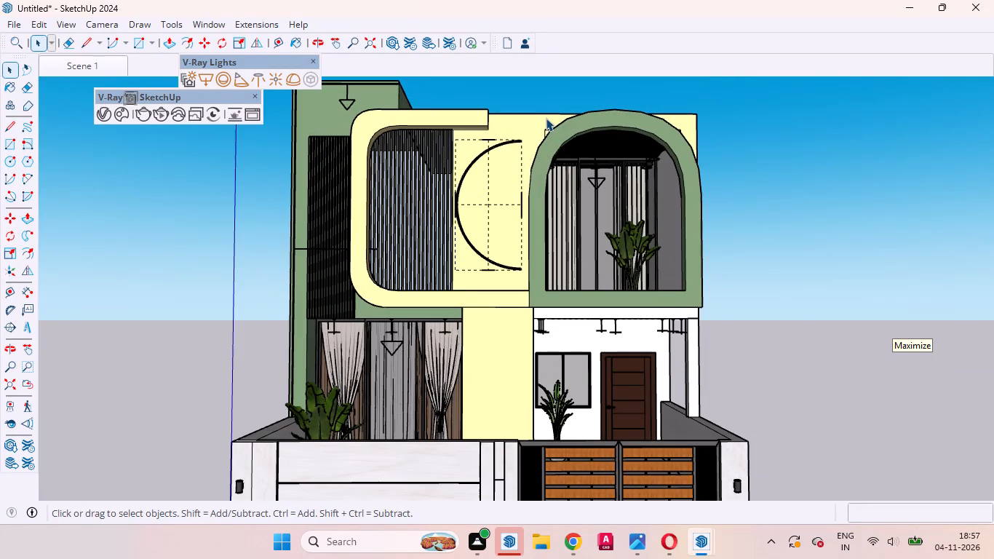
scroll(522, 208, down, 1)
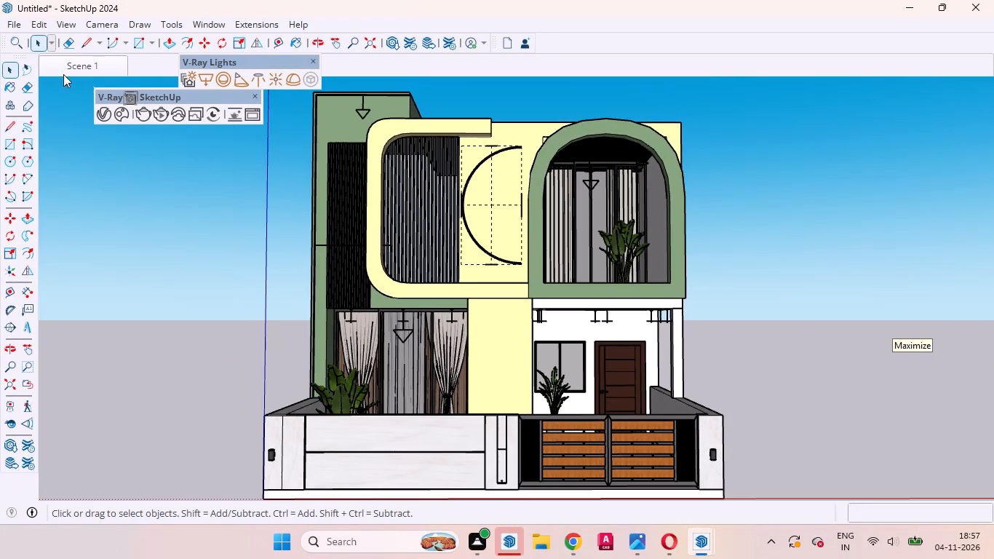
click(86, 68)
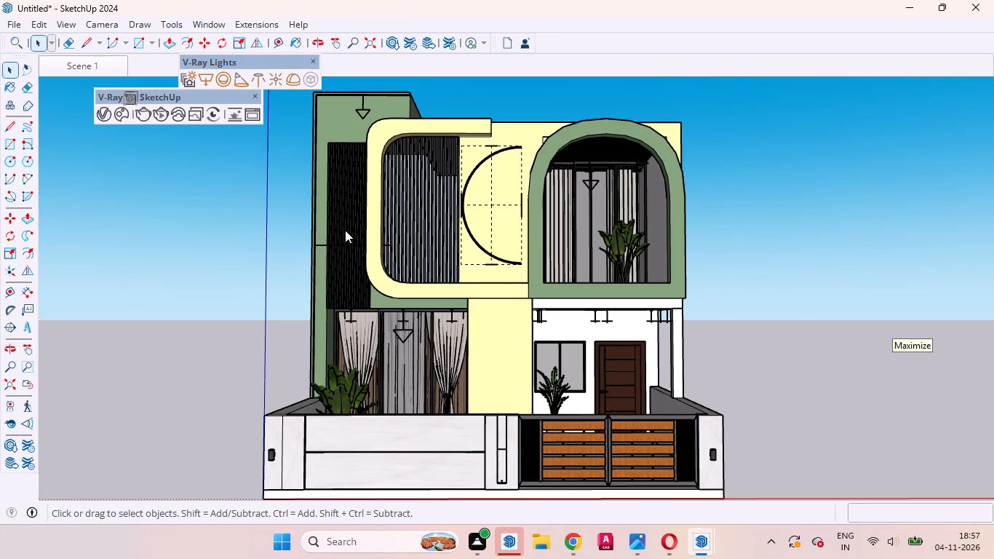
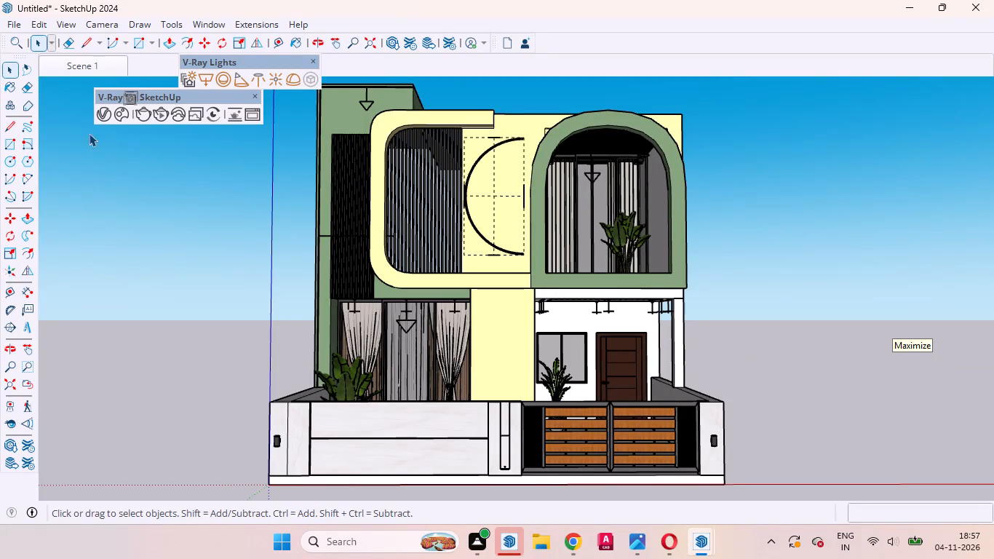
Export the Scene 1 front elevation view as a 2D JPEG image named elivation2, choosing the Documents folder as the destination.
click(85, 63)
click(14, 25)
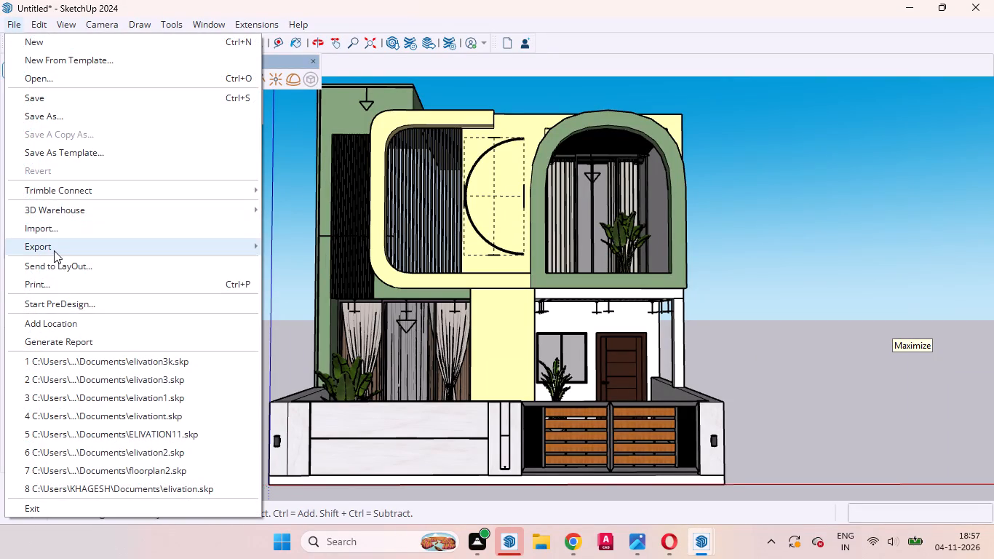
click(317, 264)
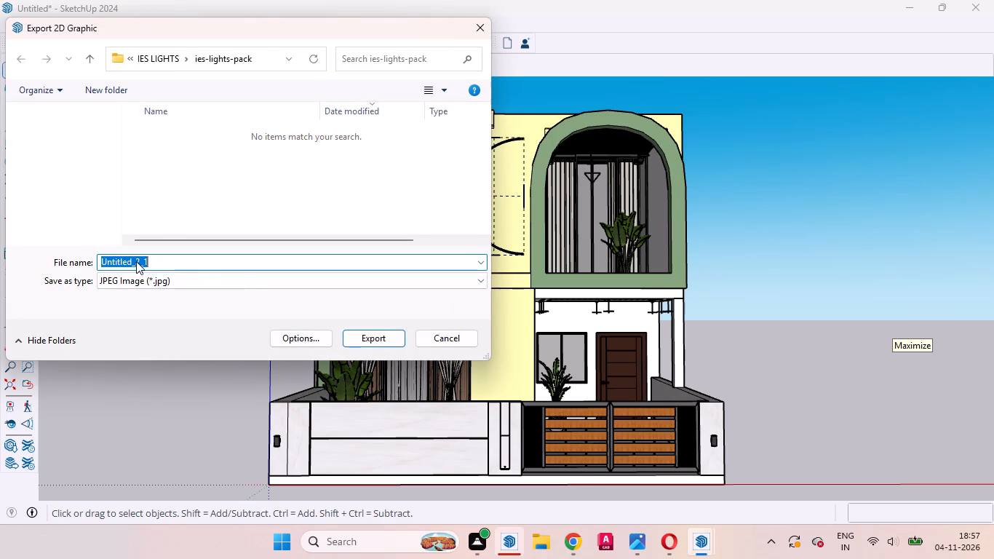
click(155, 263)
drag(156, 262, 114, 255)
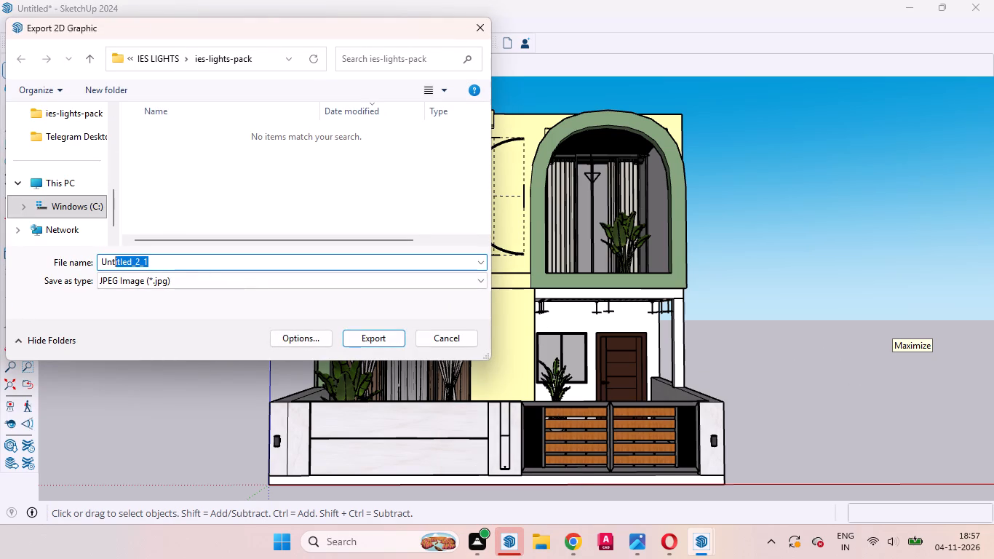
drag(114, 255, 98, 257)
key(BackSpace)
key(e)
text(livation)
key(2)
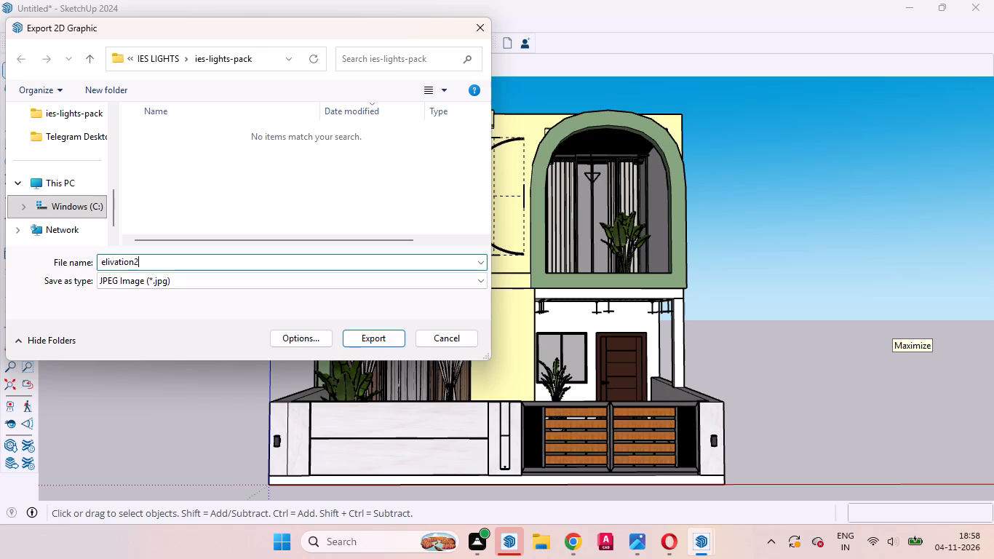
scroll(84, 160, up, 5)
scroll(84, 159, down, 1)
scroll(84, 159, up, 2)
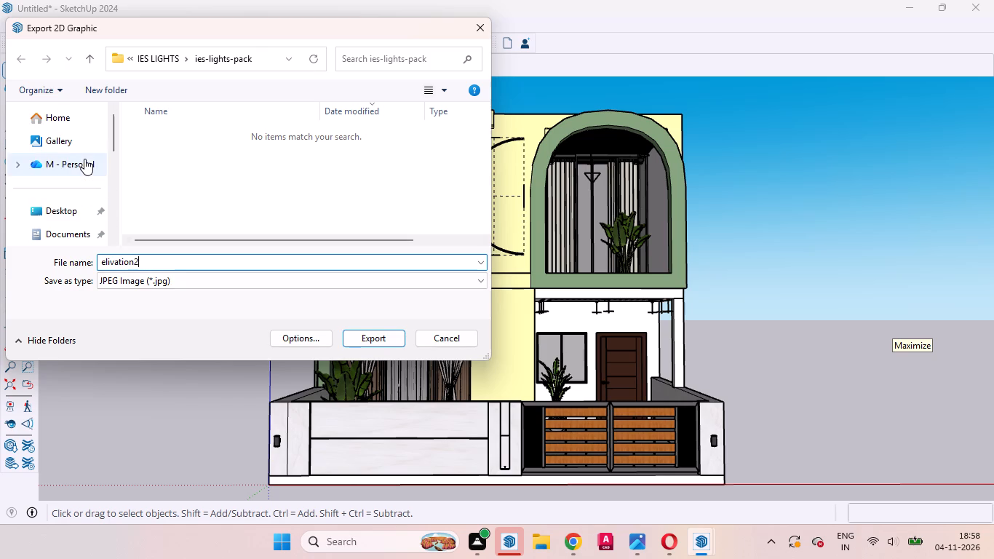
scroll(82, 178, down, 1)
click(76, 164)
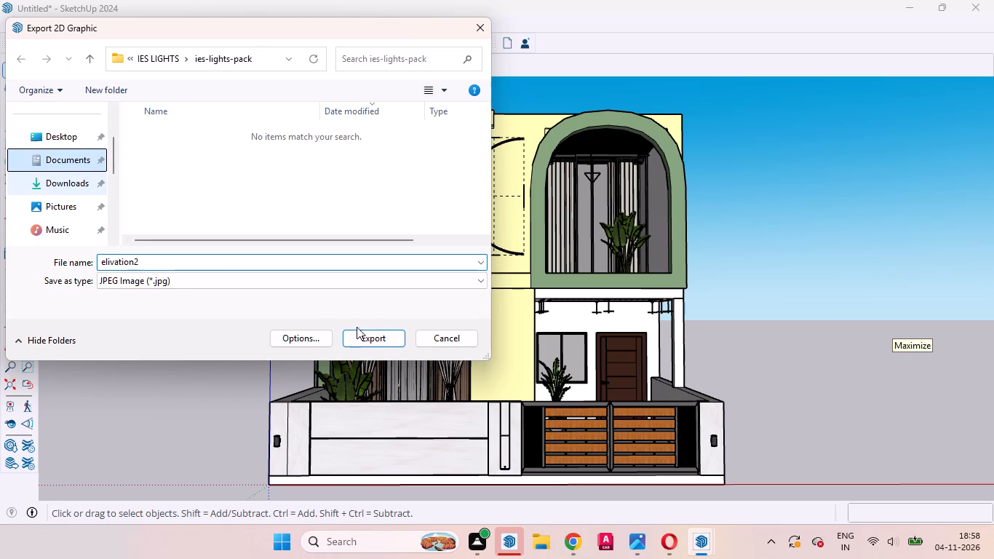
click(369, 346)
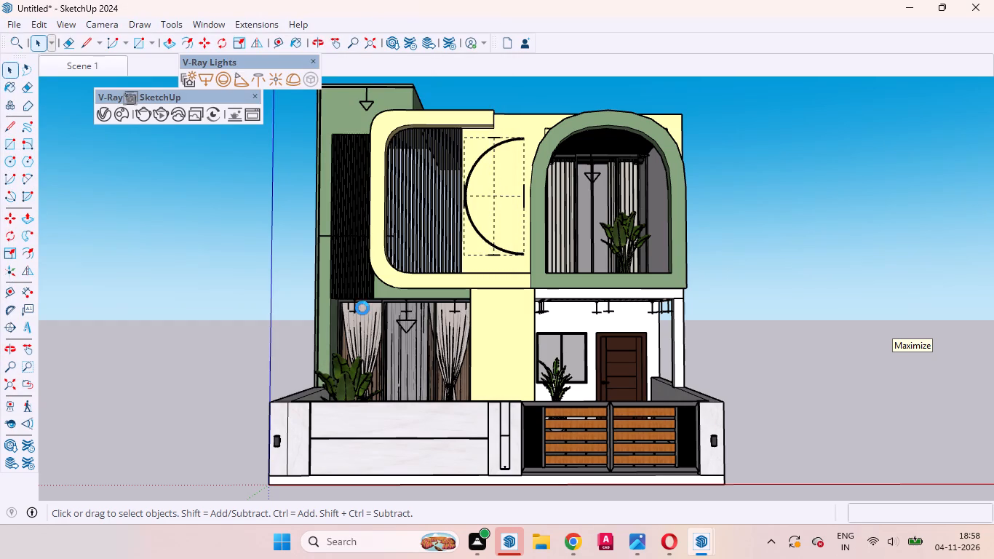
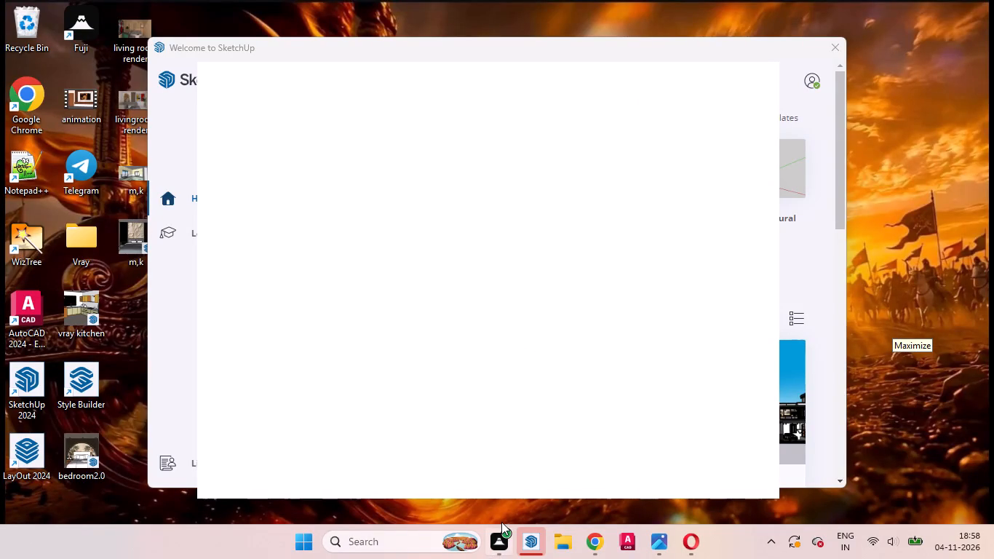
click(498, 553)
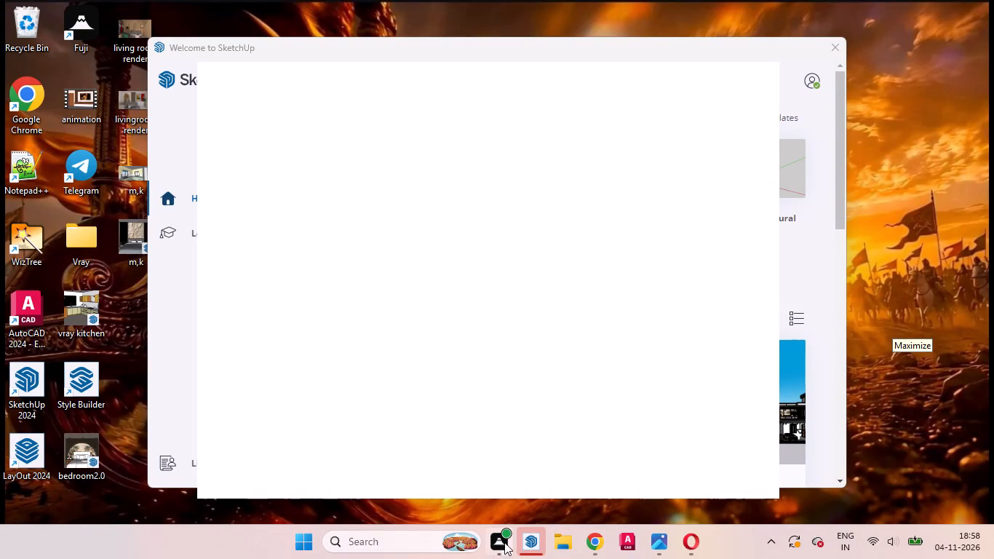